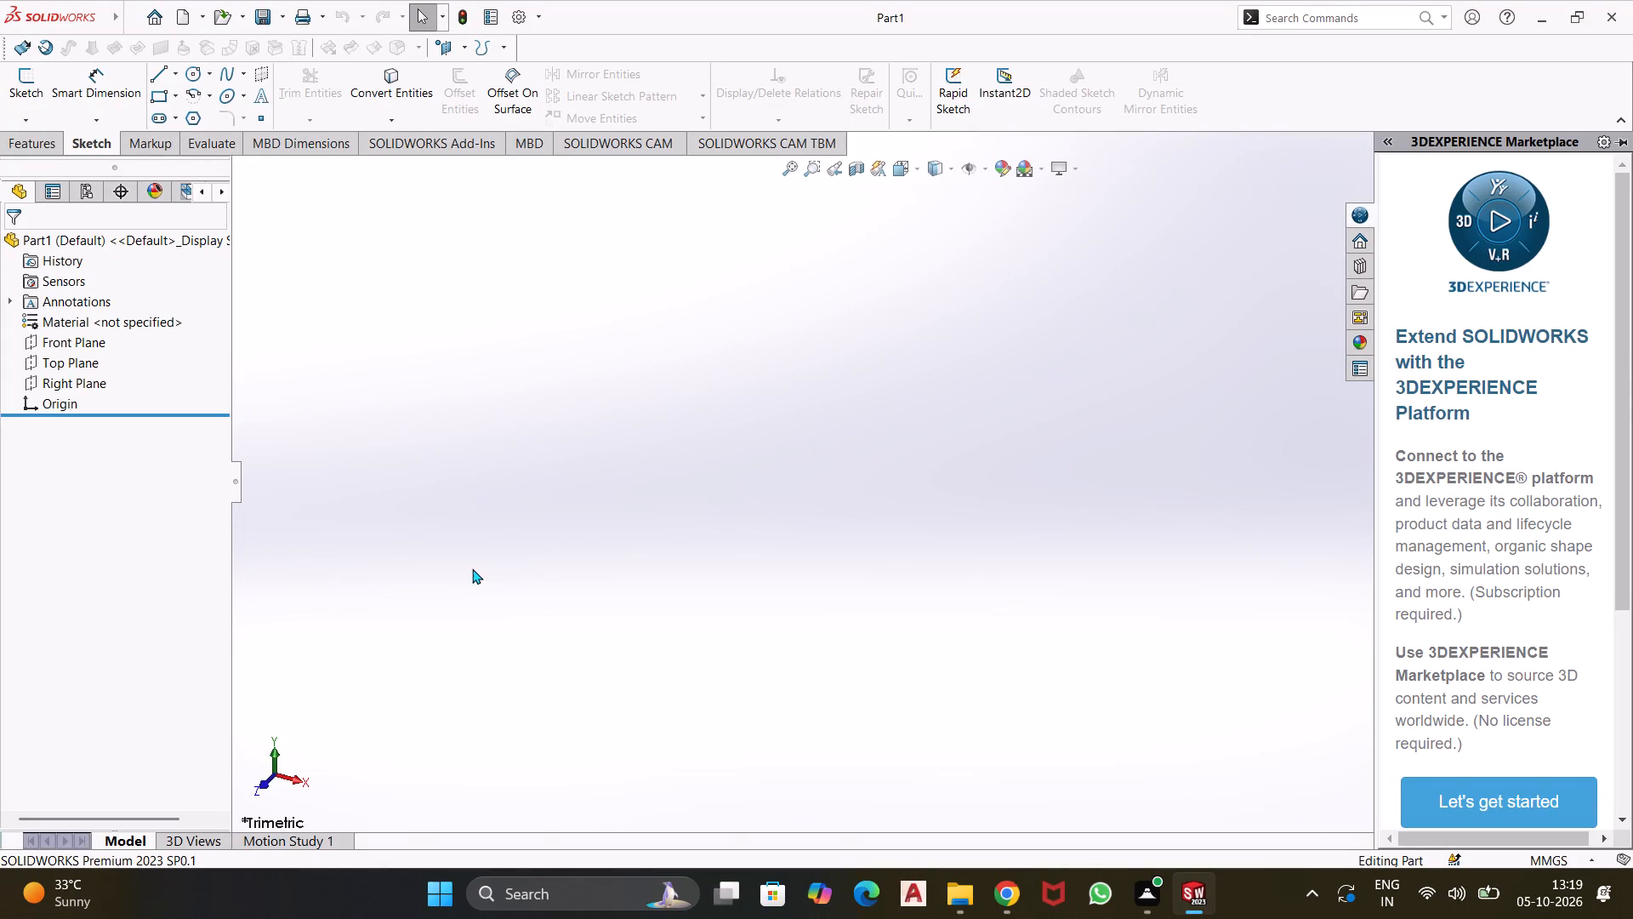
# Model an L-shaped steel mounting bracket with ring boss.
# Sketch a center rectangle on the Right Plane, centred on the origin, about 100 mm wide and 139 mm high.
pyautogui.moveTo(1374, 462); pyautogui.dragTo(1632, 382)
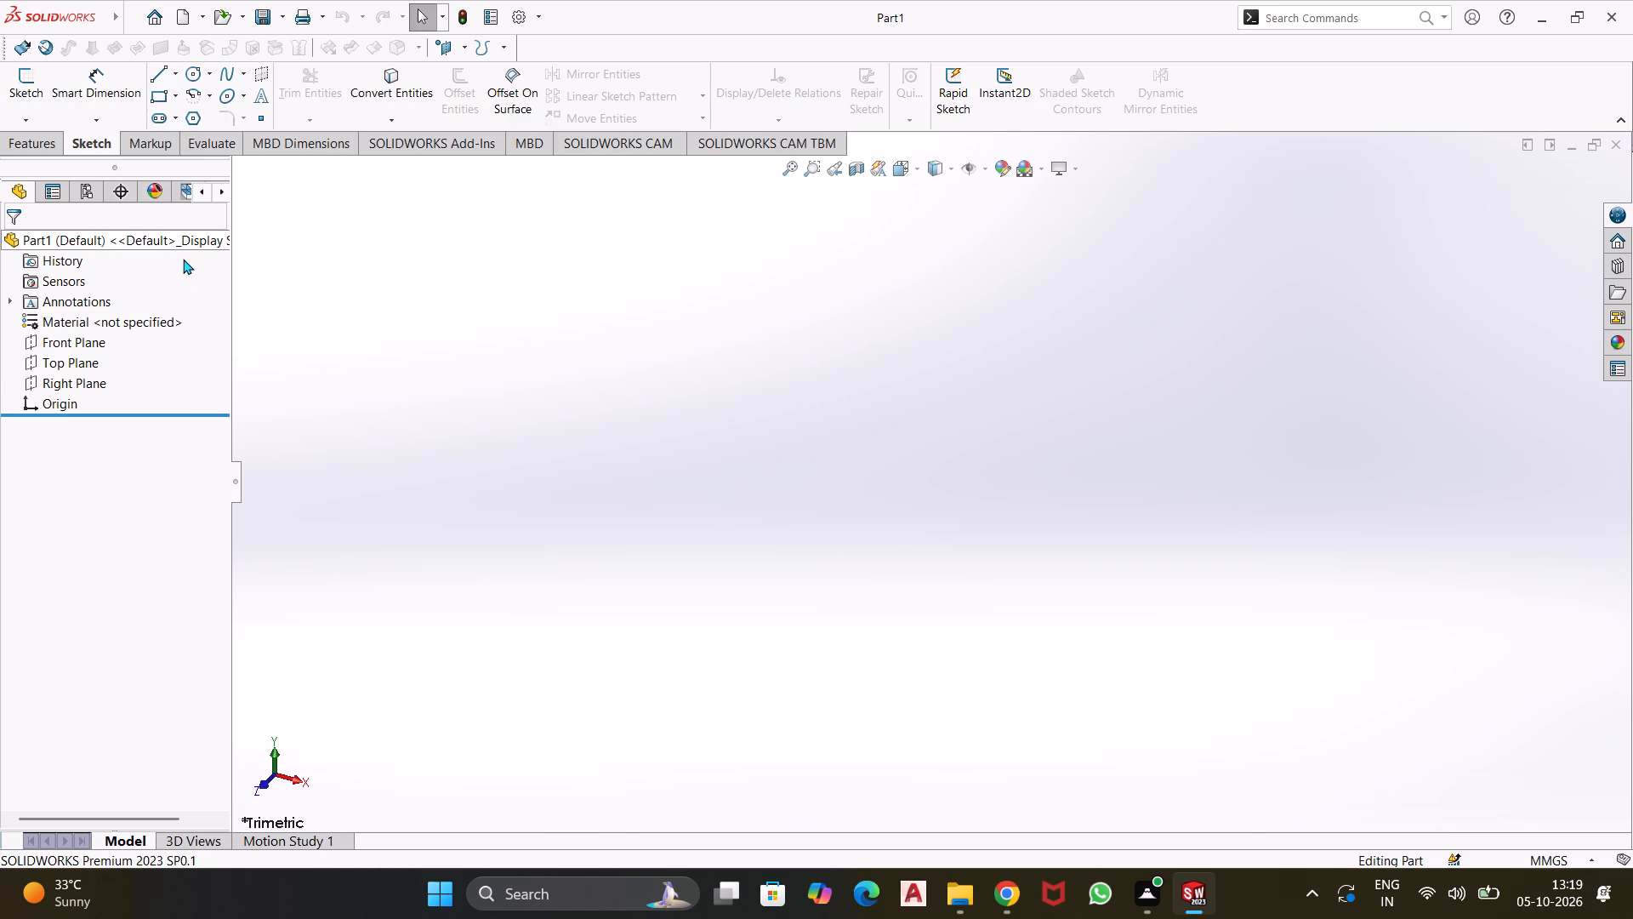
pyautogui.click(70, 380)
pyautogui.click(85, 362)
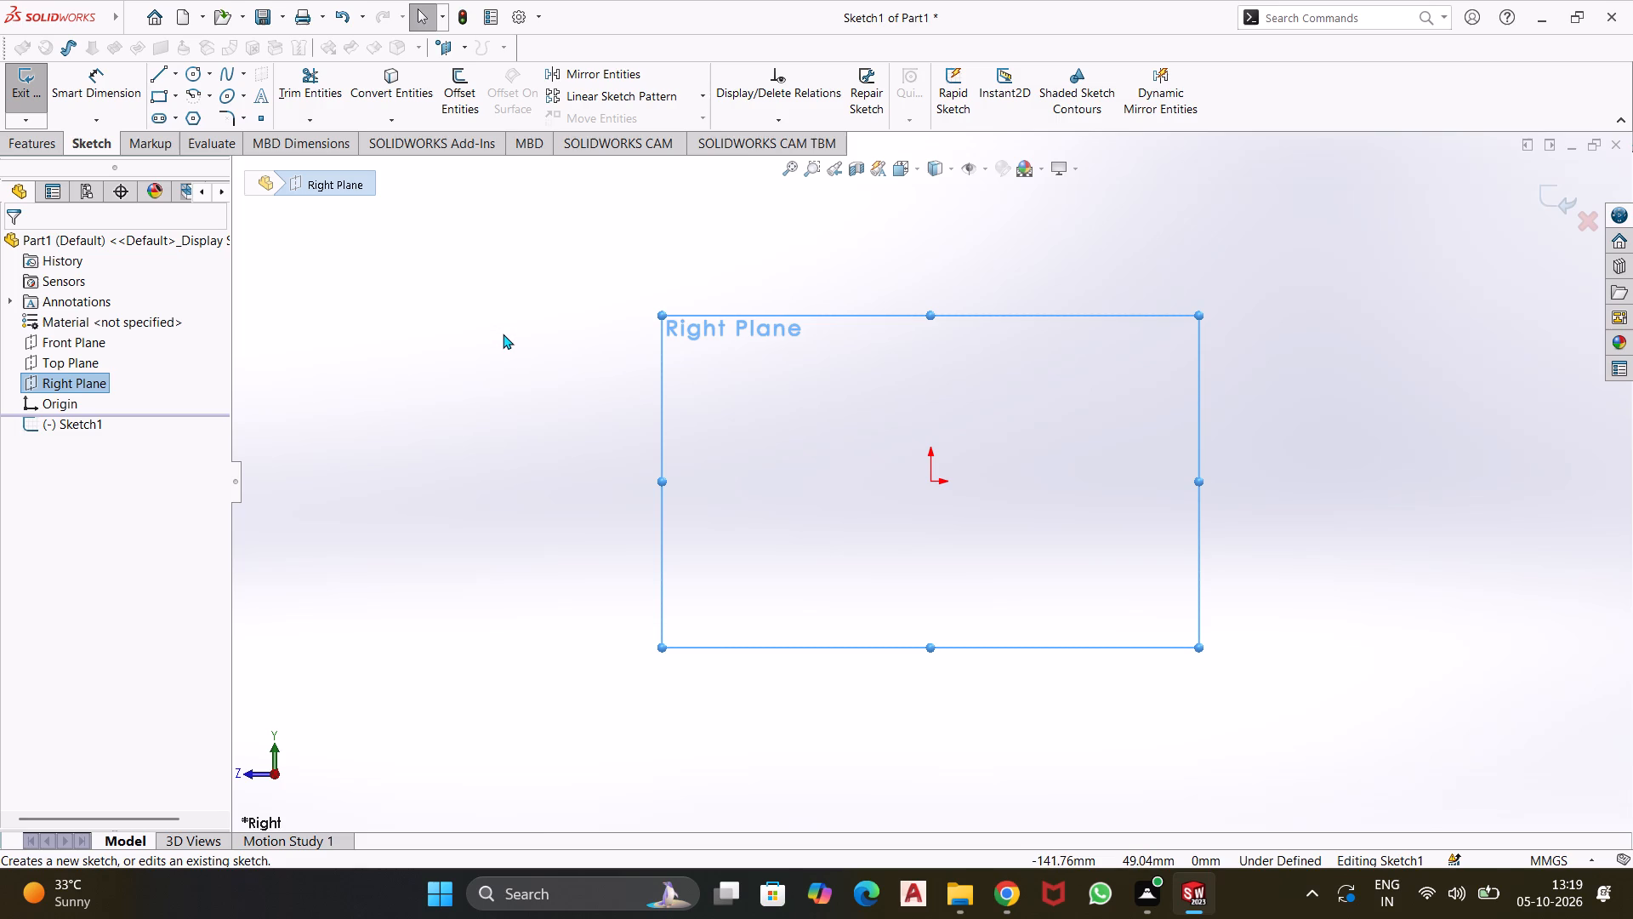
pyautogui.click(161, 97)
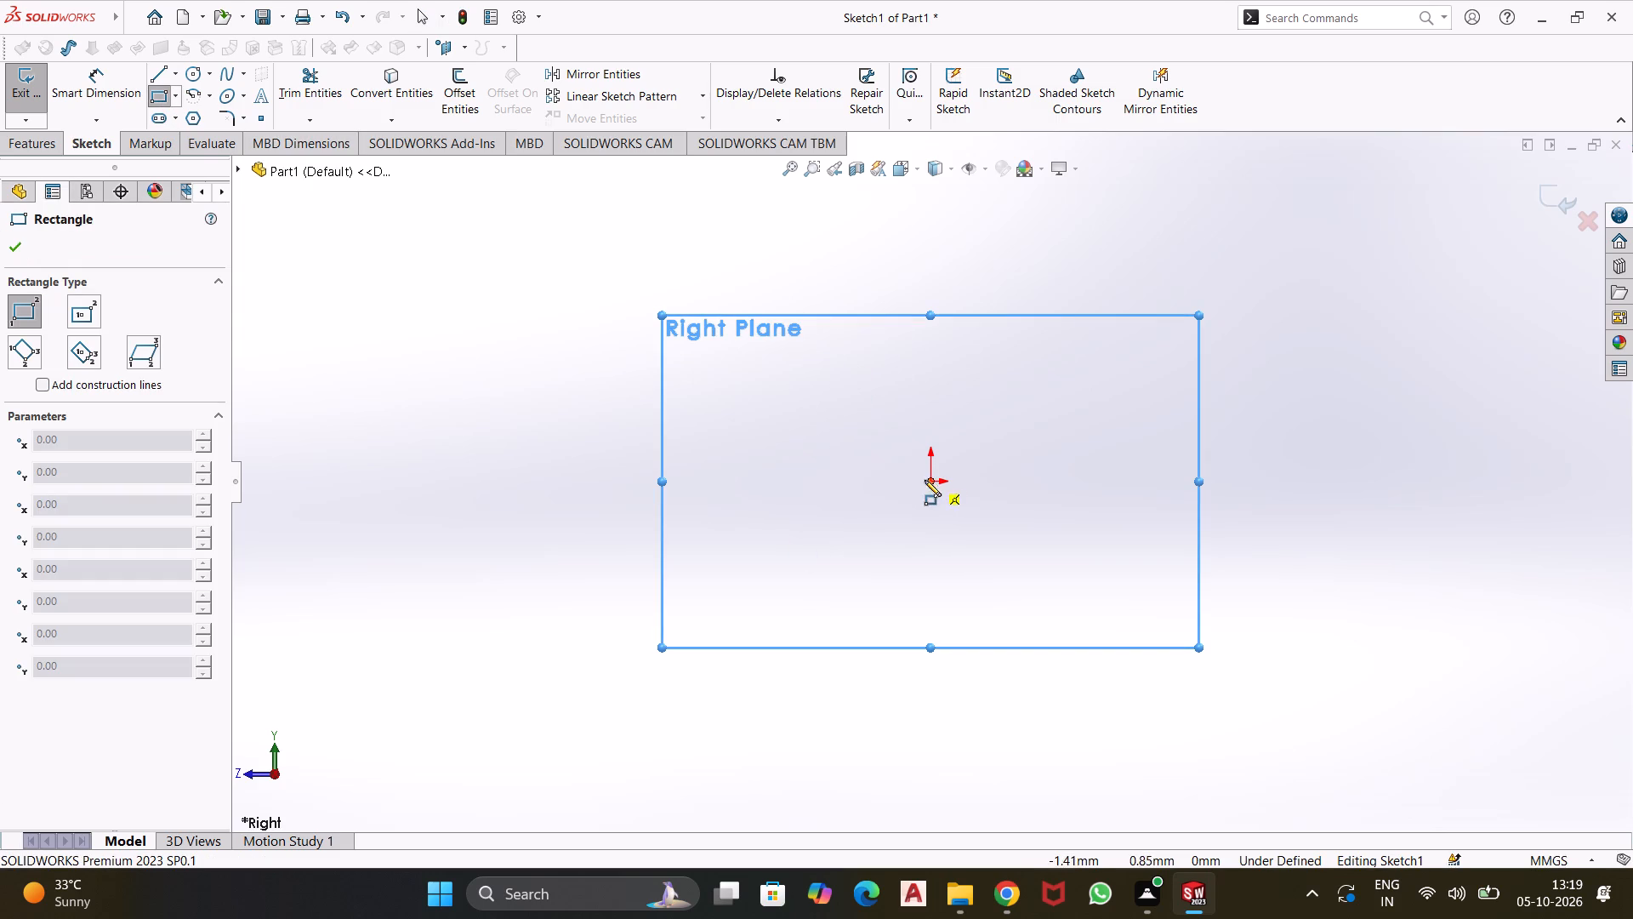
pyautogui.click(179, 100)
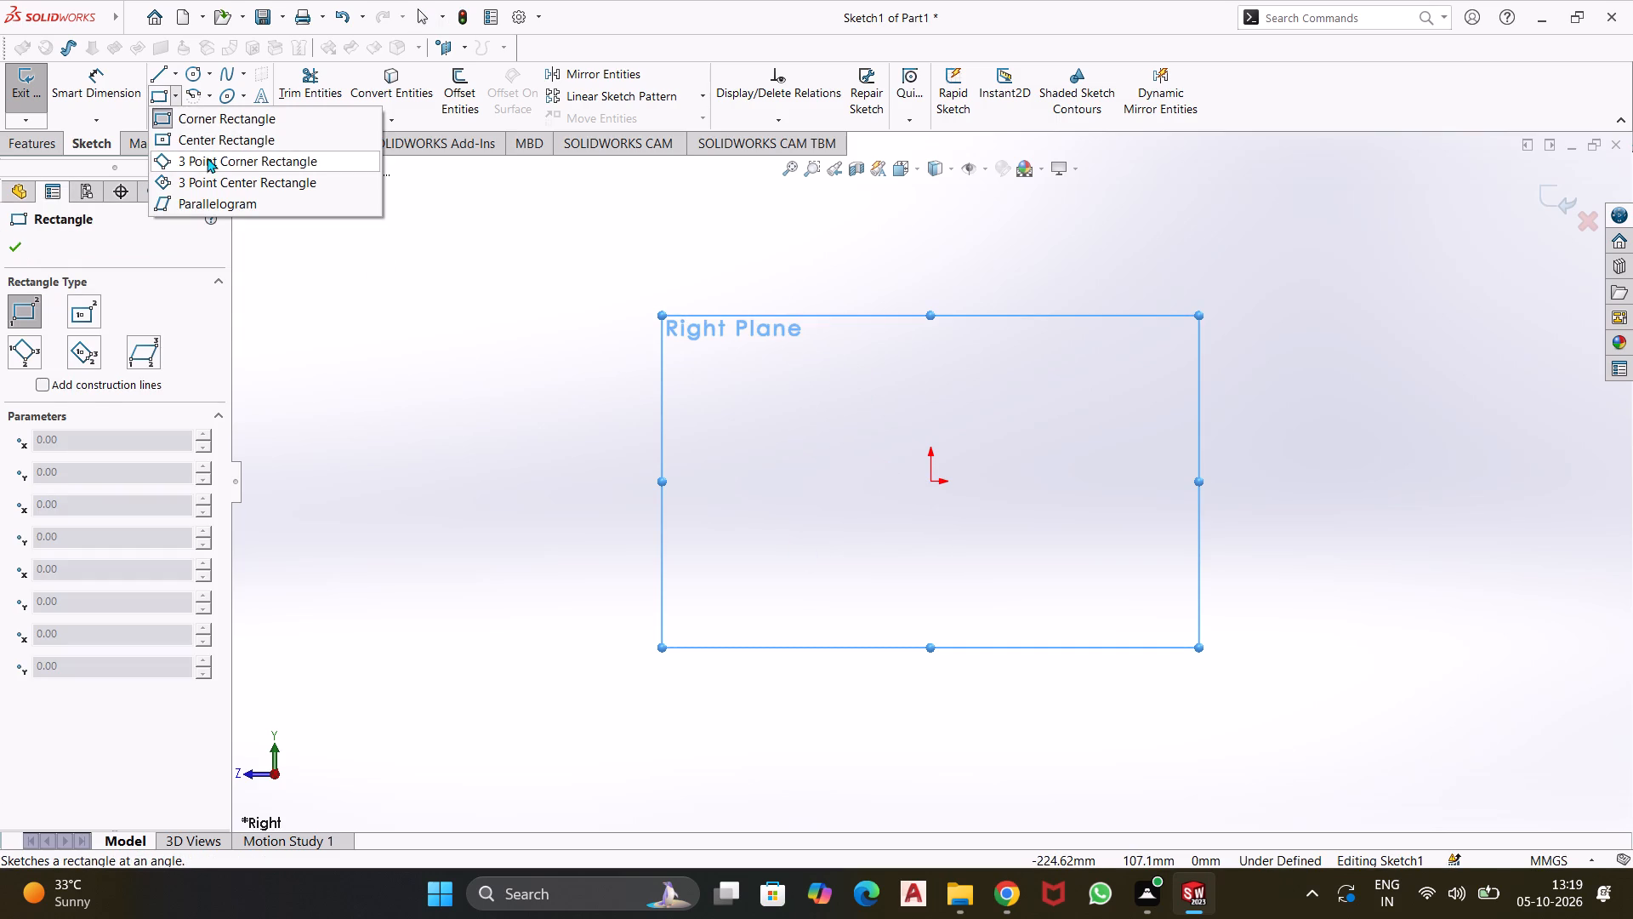
pyautogui.click(212, 143)
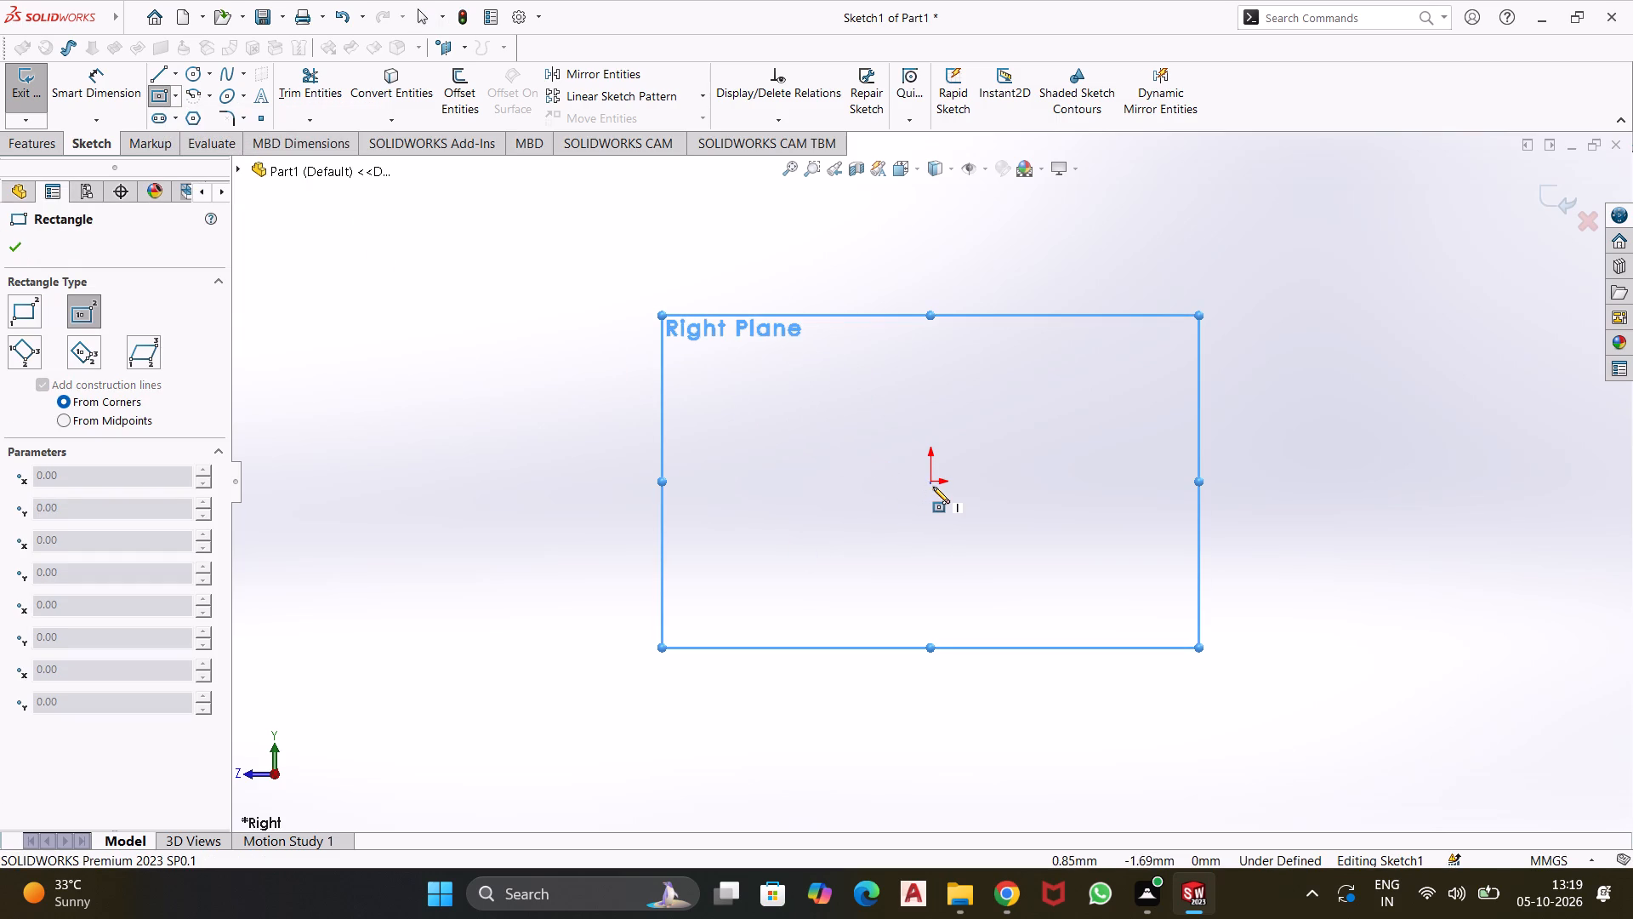
pyautogui.click(930, 481)
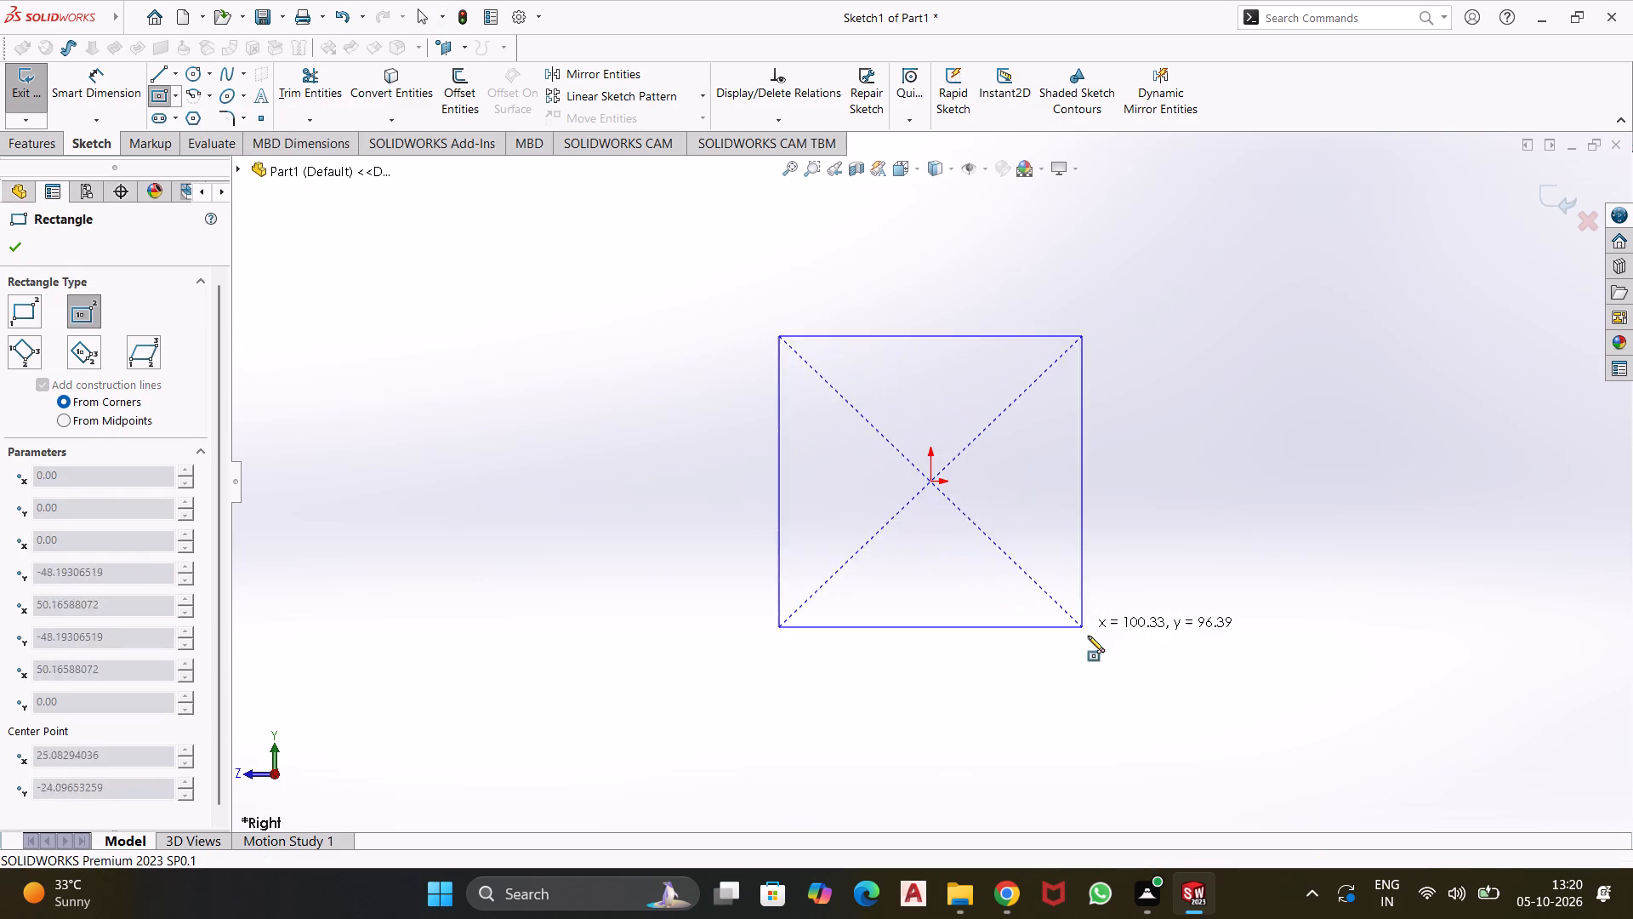
pyautogui.click(1083, 692)
# Dimension the rectangle with Smart Dimension to 80 mm high and 35 mm wide.
pyautogui.click(127, 77)
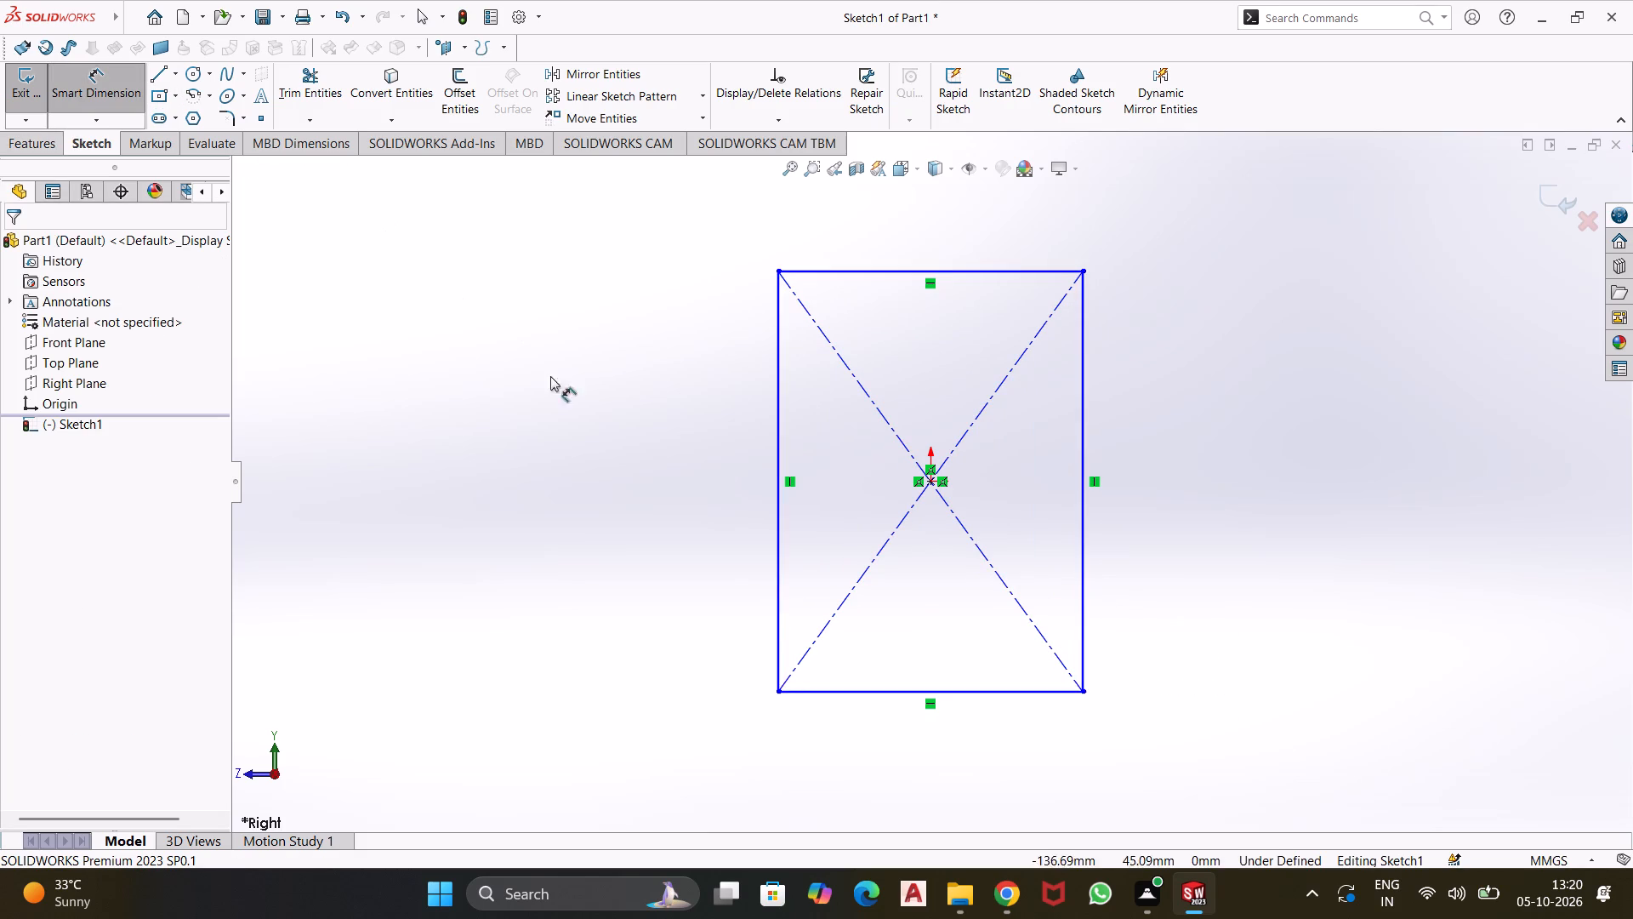
pyautogui.click(782, 414)
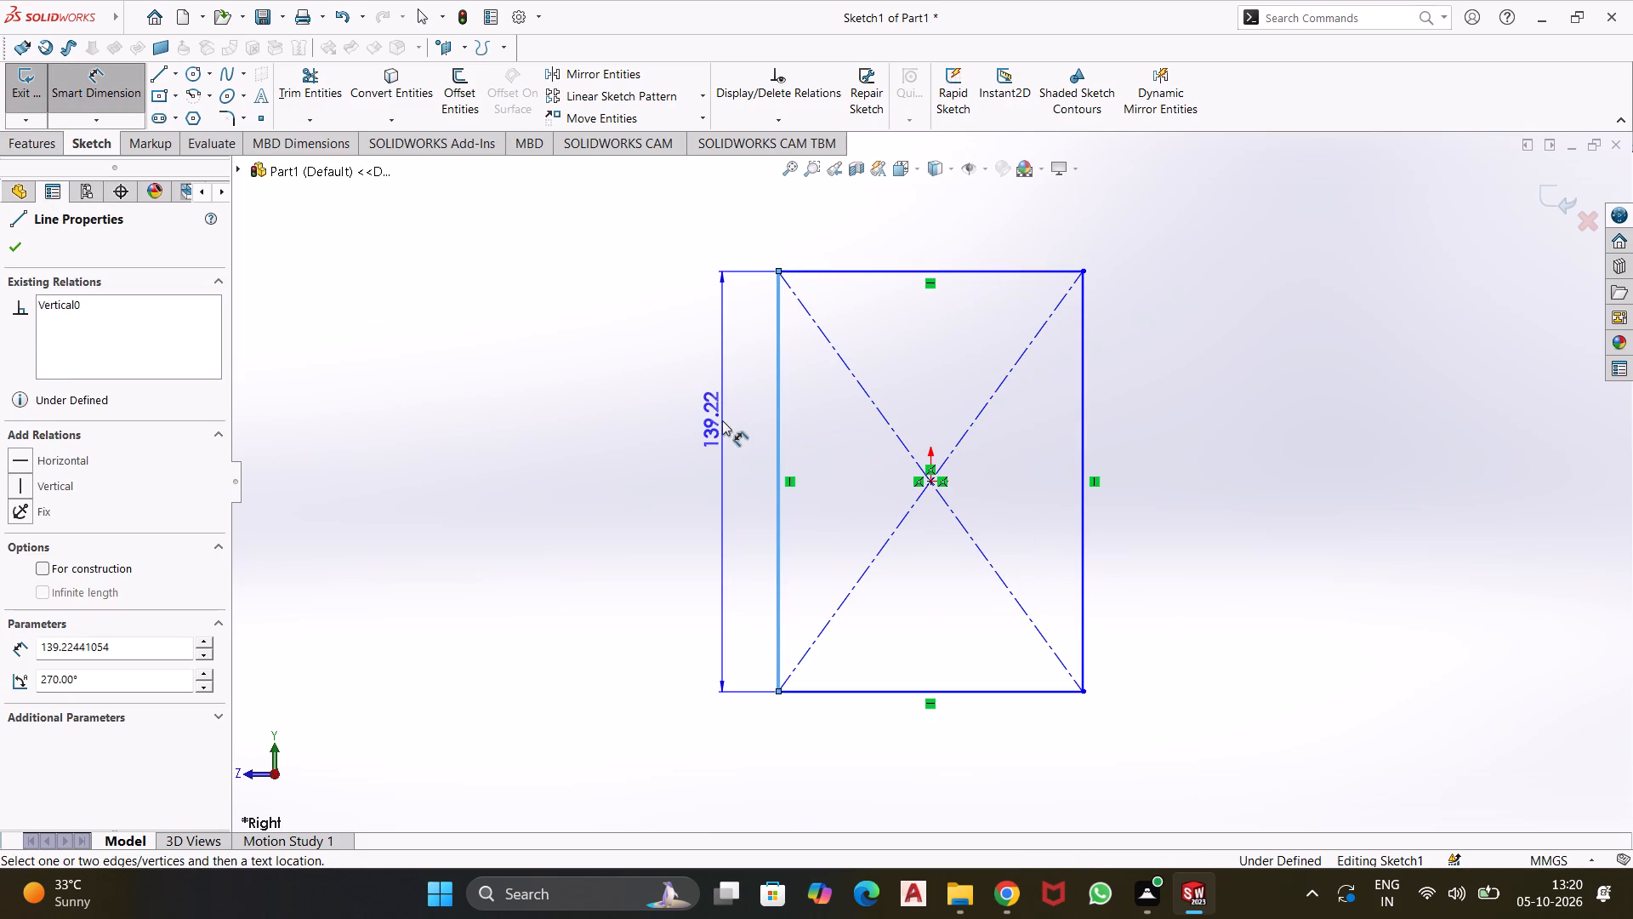
pyautogui.click(722, 420)
pyautogui.write('80')
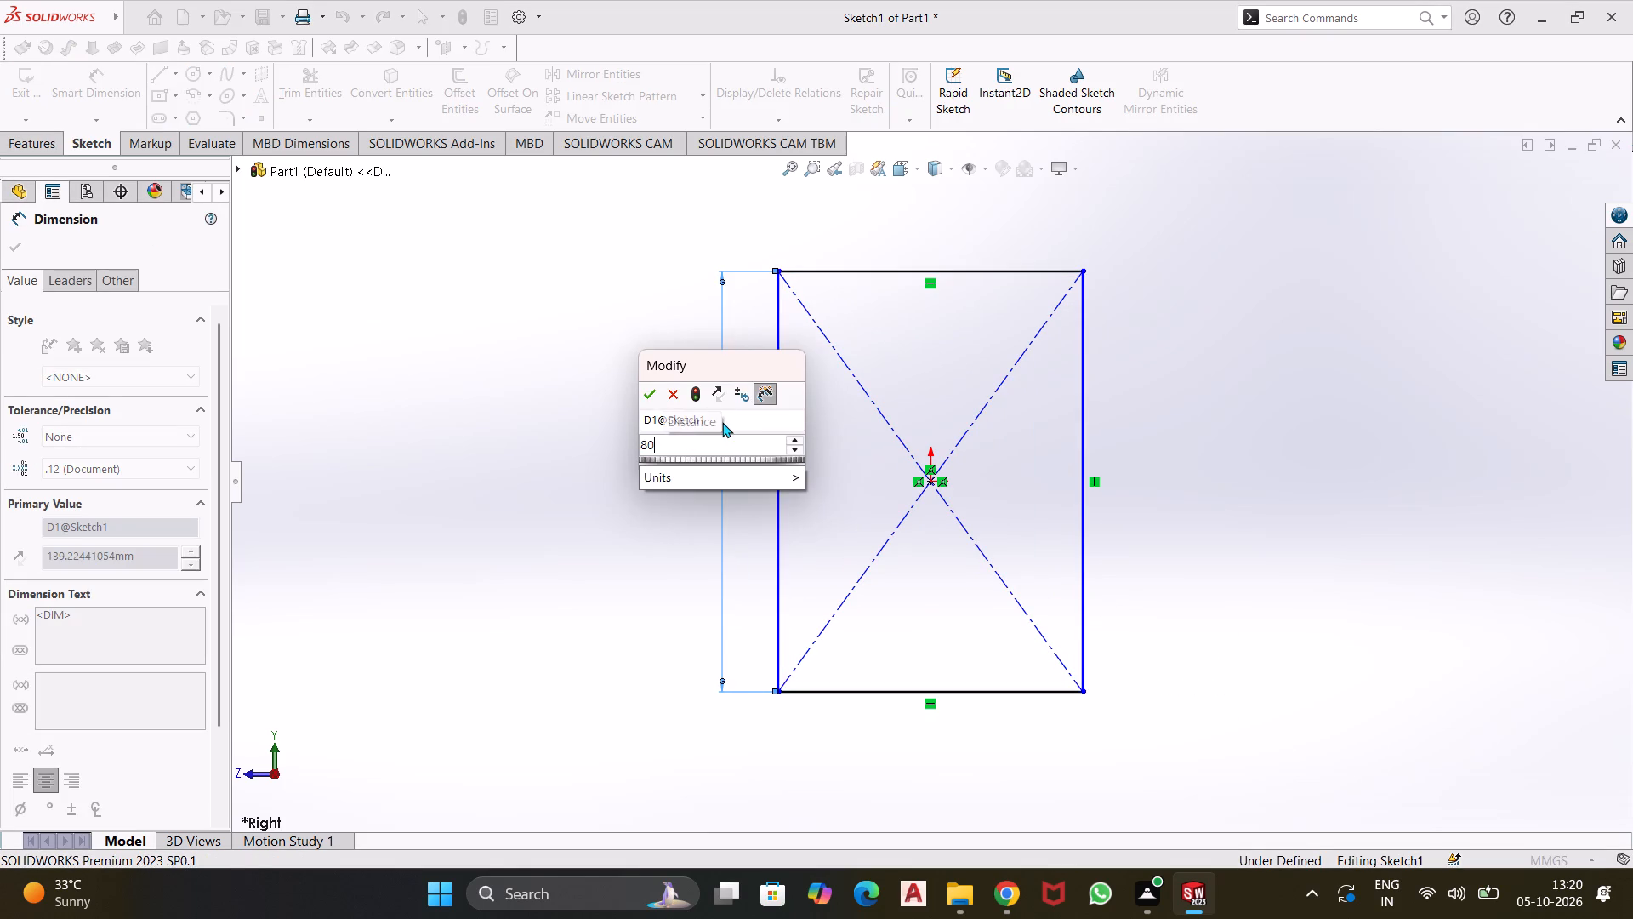
pyautogui.press('Return')
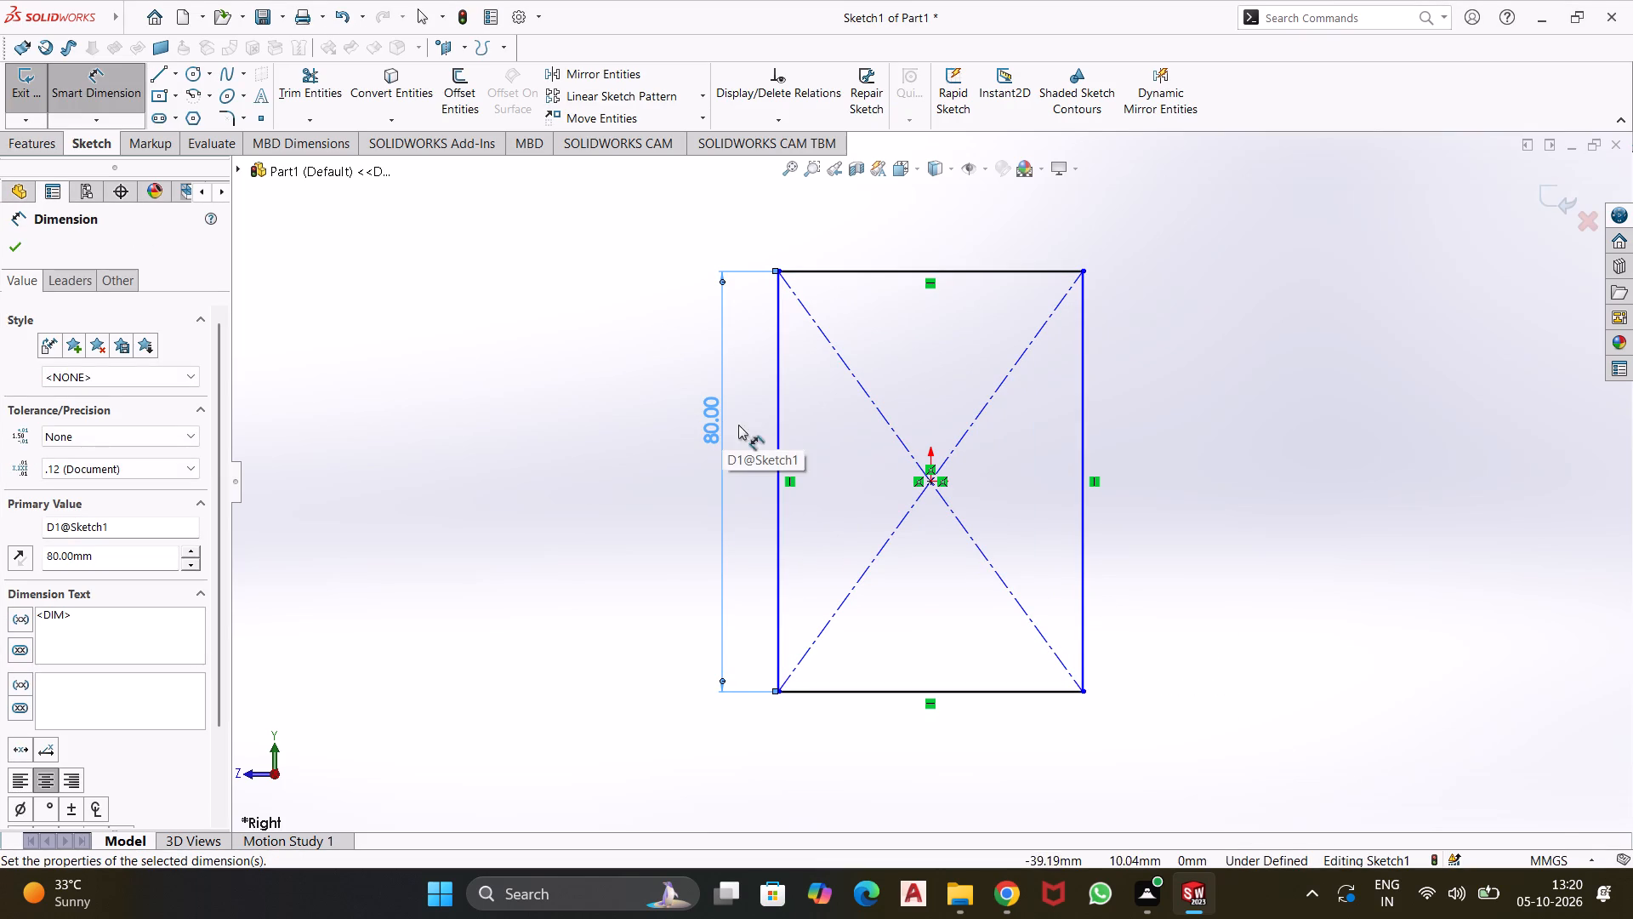
pyautogui.click(839, 266)
pyautogui.click(838, 248)
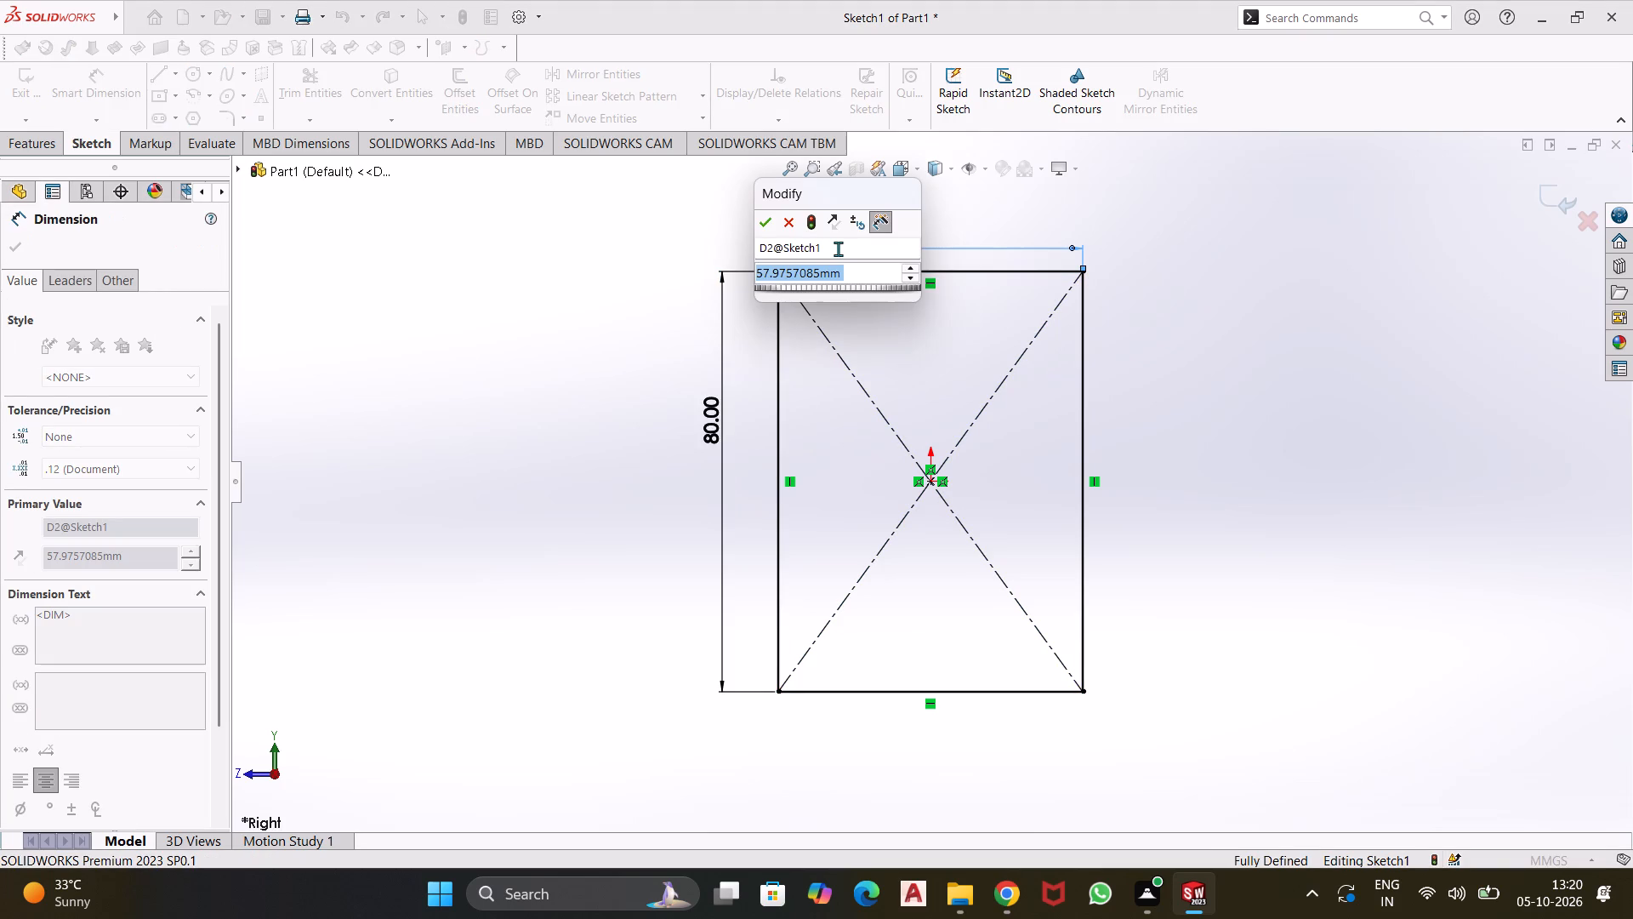
pyautogui.write('35')
pyautogui.press('Return')
pyautogui.click(671, 511)
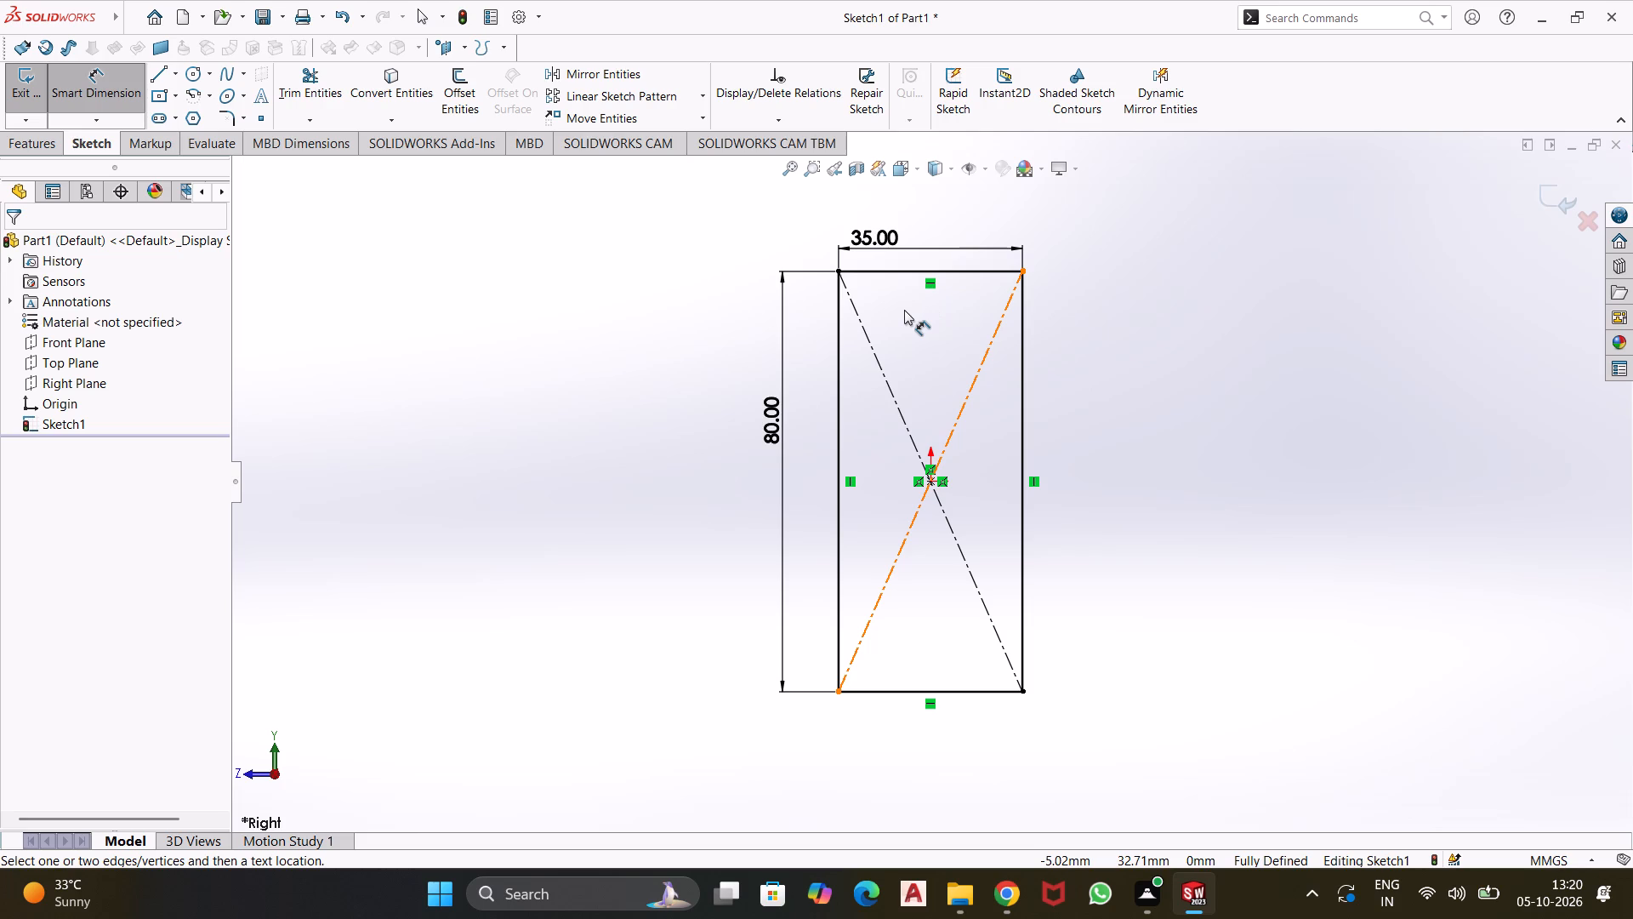
# Close the sketch and extrude the rectangle as a blind boss 30 mm deep.
pyautogui.click(15, 98)
pyautogui.click(33, 143)
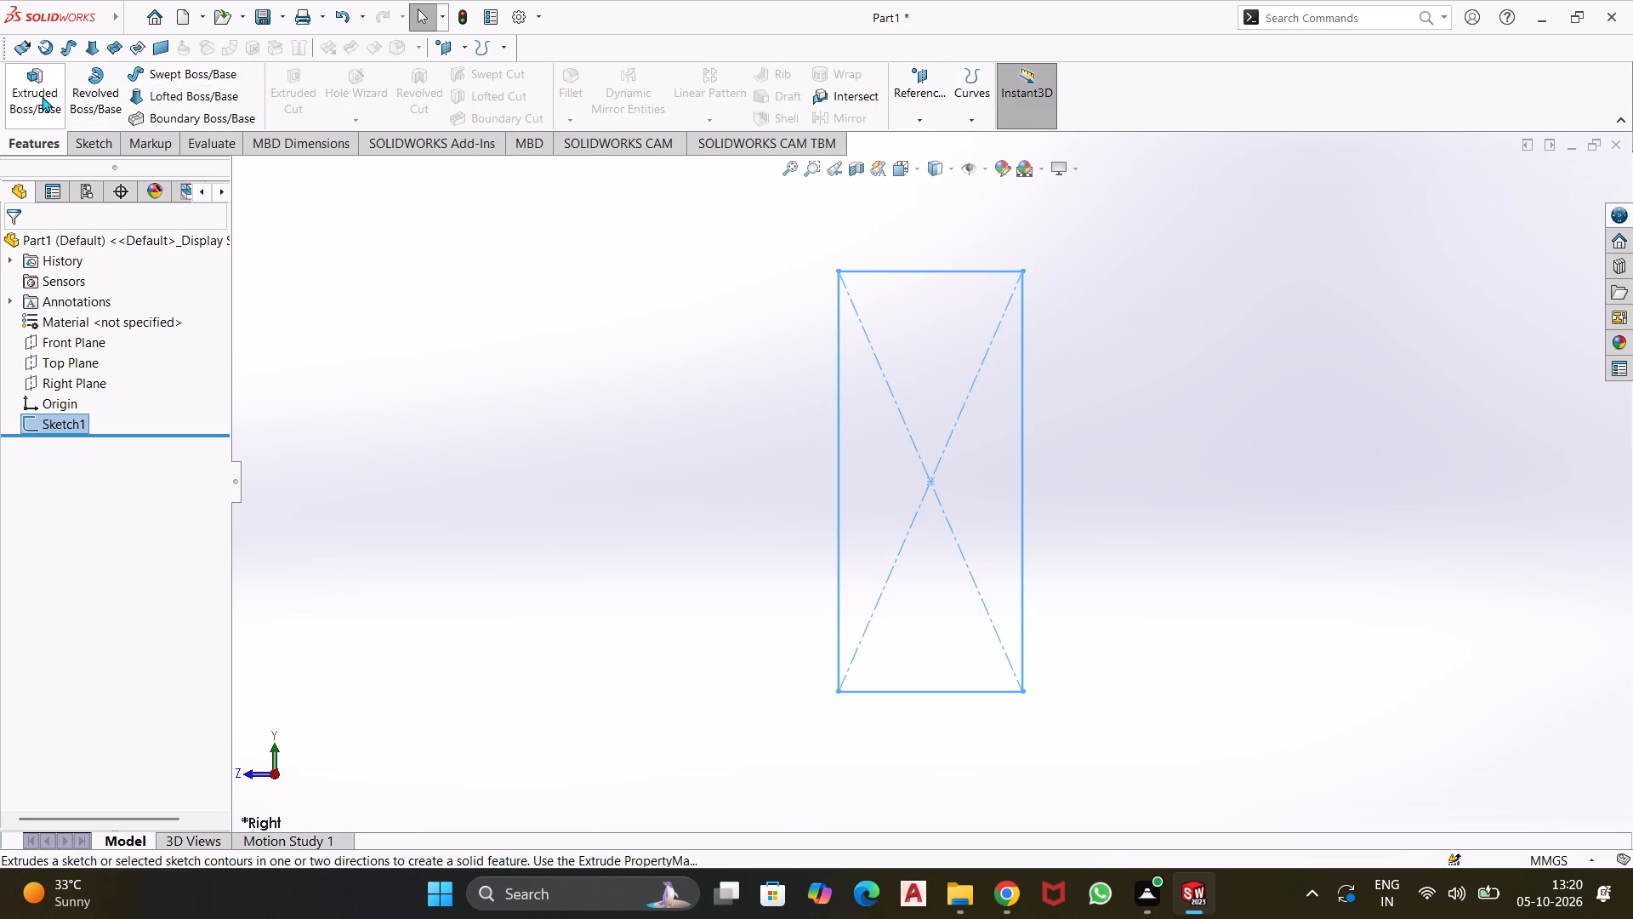
pyautogui.click(42, 96)
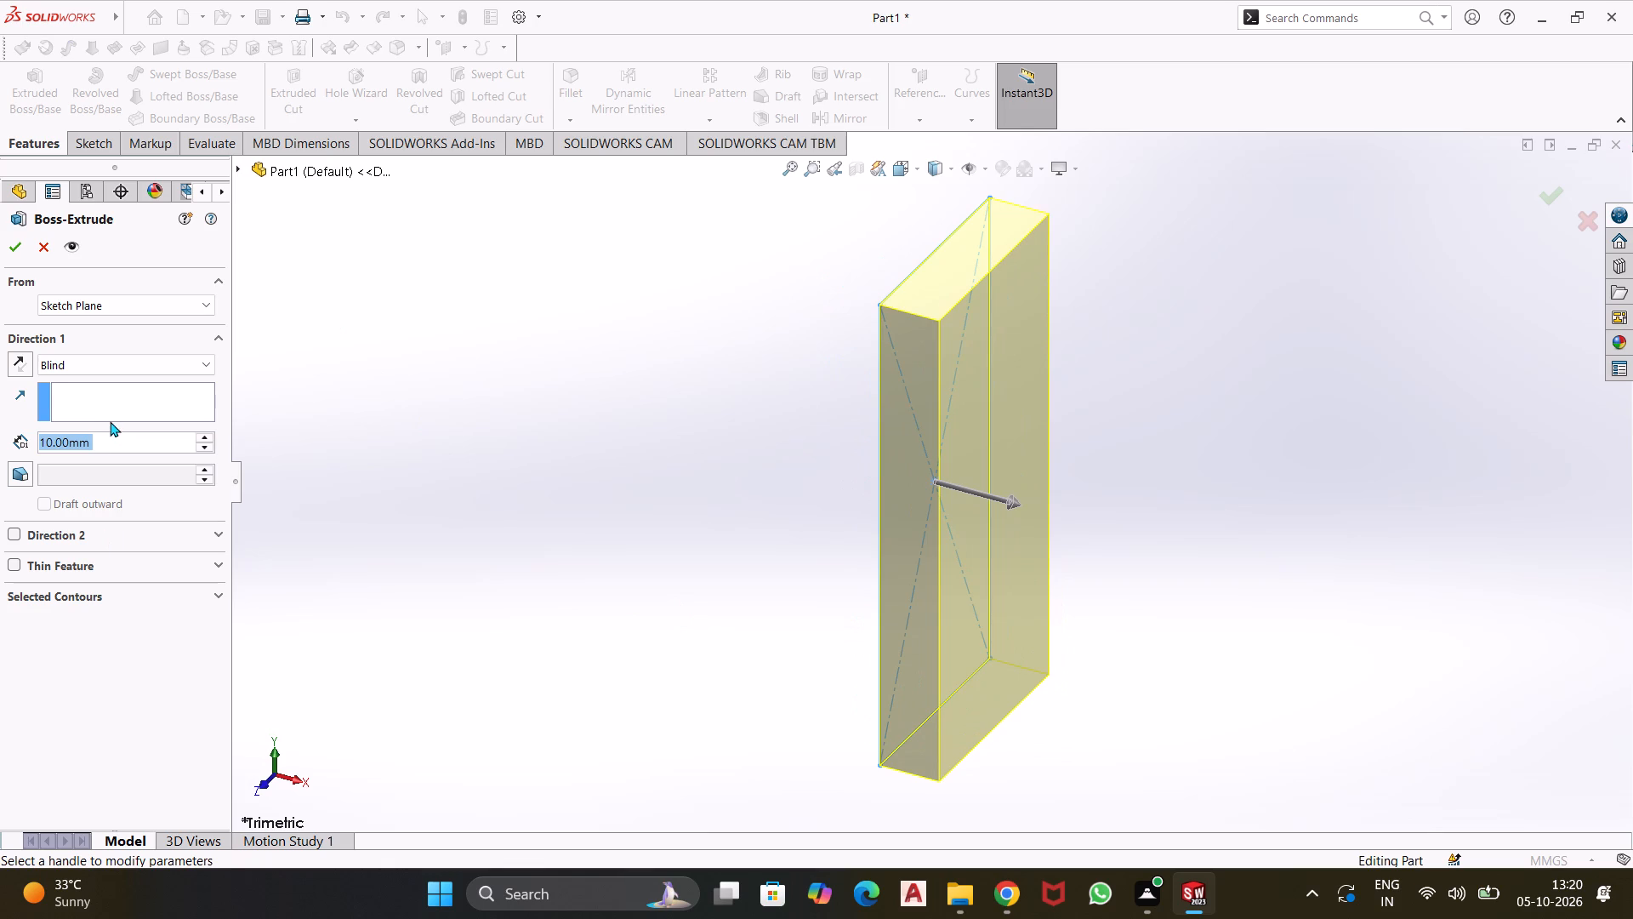
pyautogui.write('30')
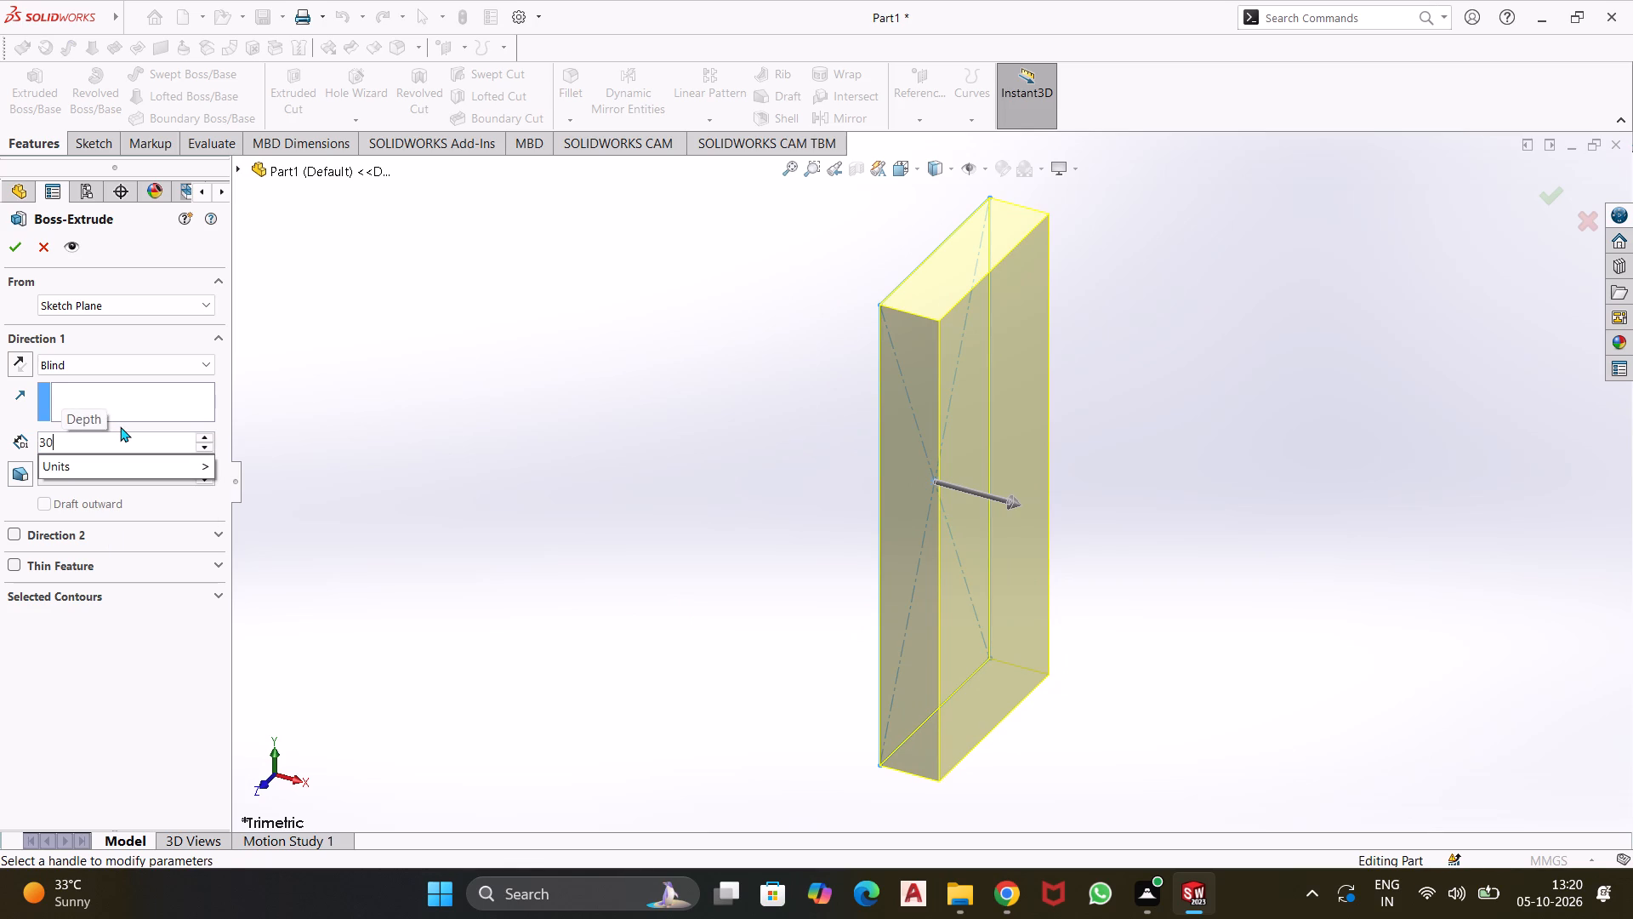
pyautogui.press('Return')
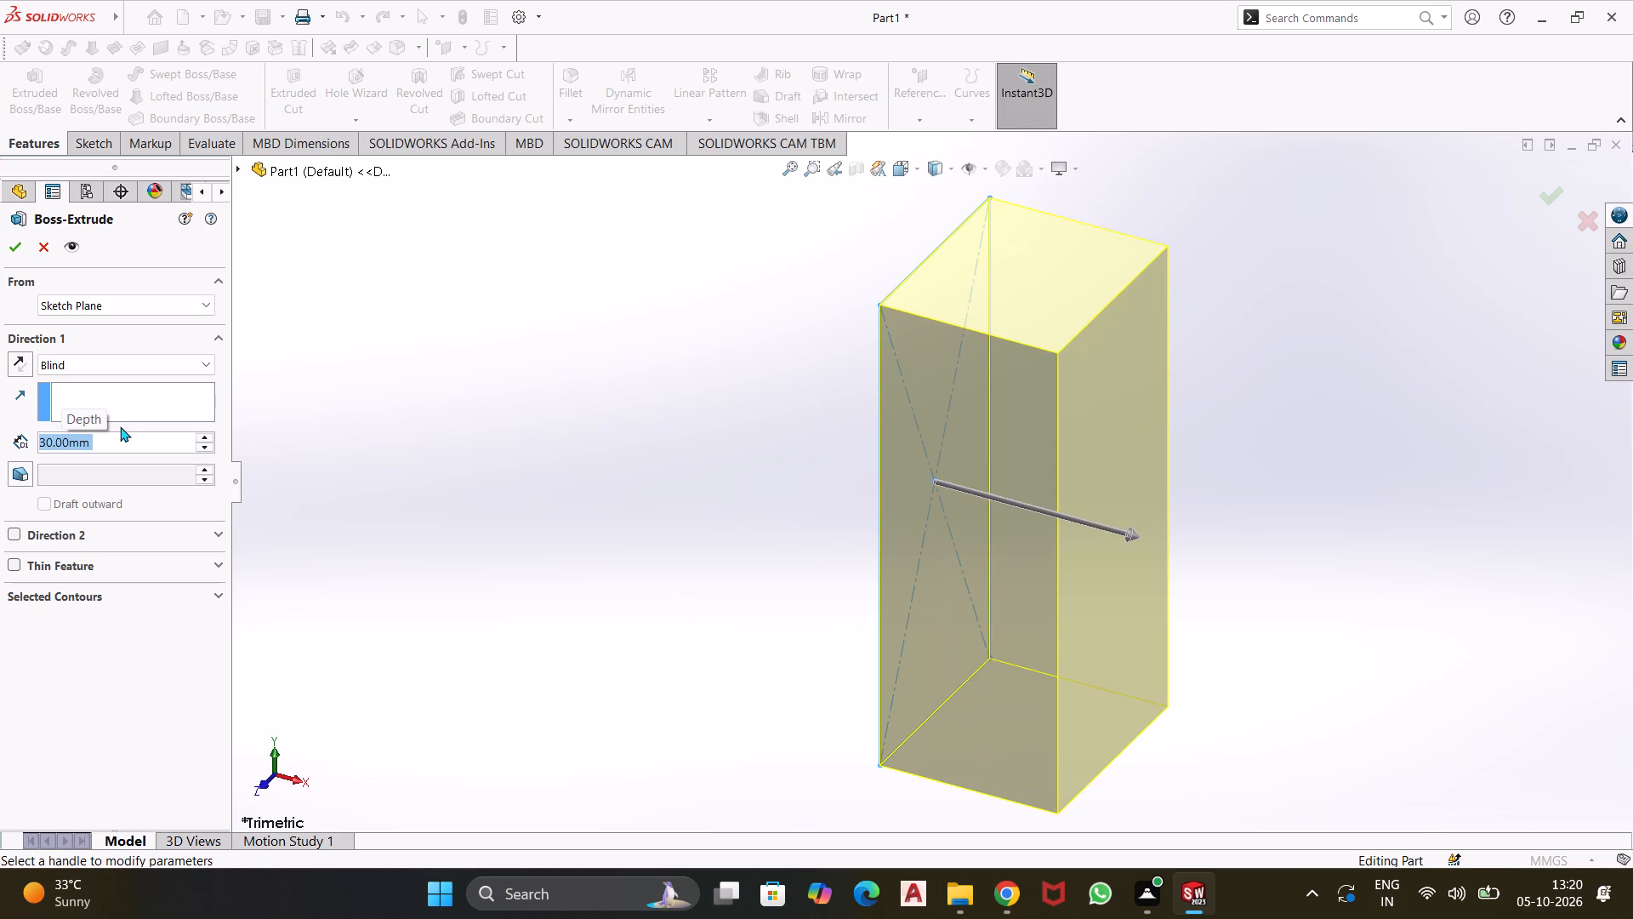
pyautogui.click(17, 246)
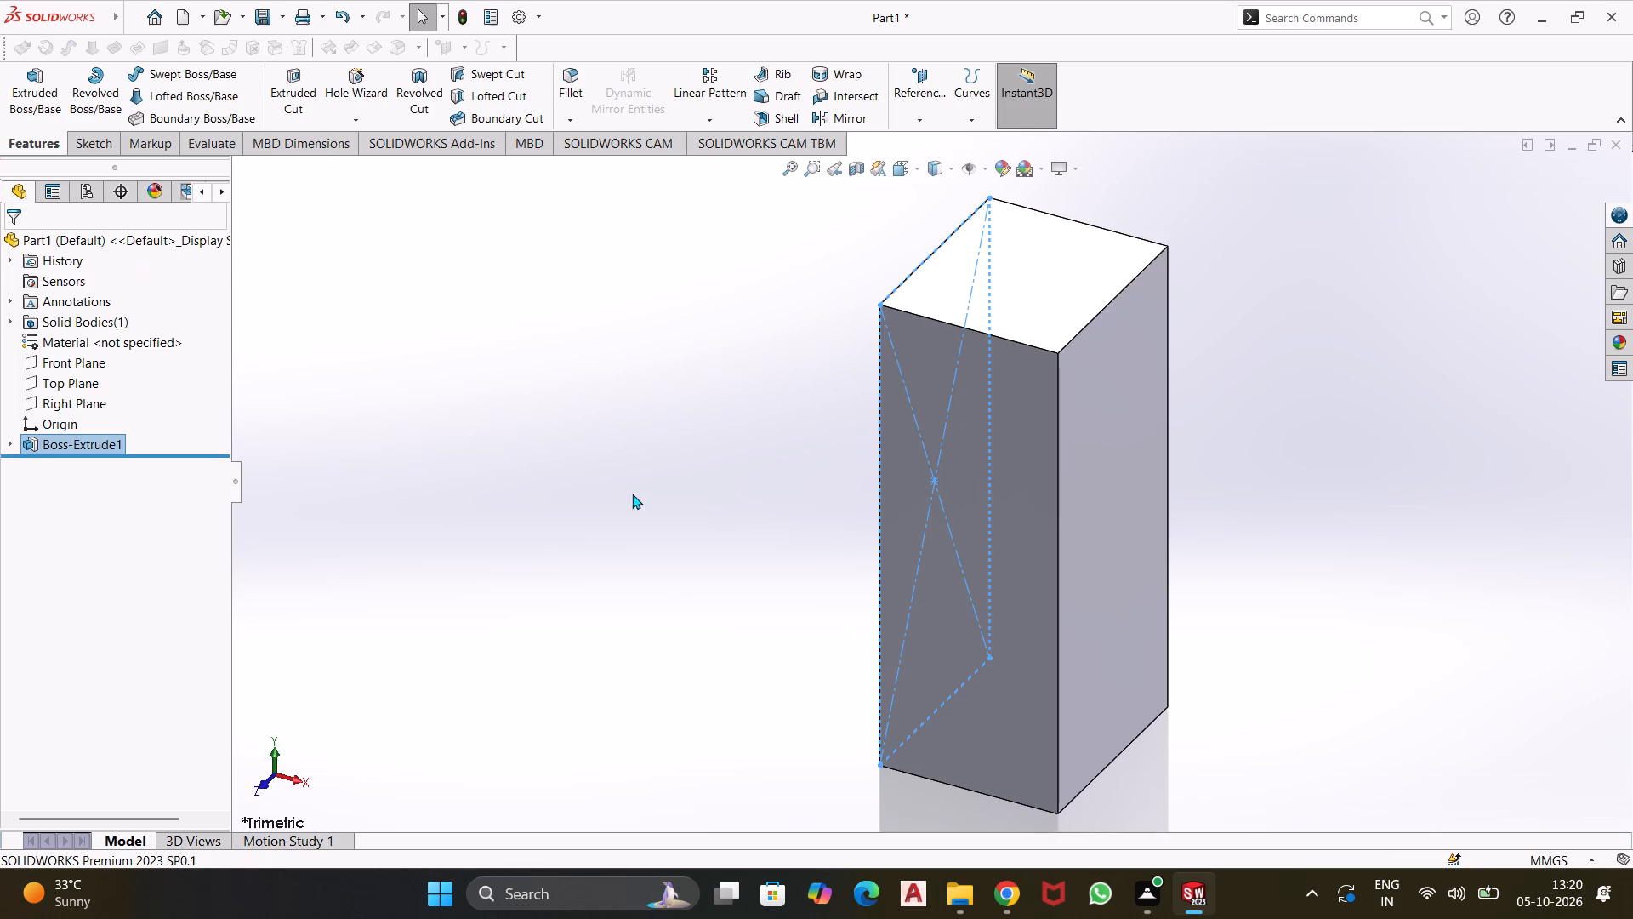
# On the block's 30 mm-wide front face, sketch a closed stepped line profile against the top and right edges, with verticals about 20.6 and 51.3 mm long.
pyautogui.moveTo(766, 539); pyautogui.dragTo(778, 509, button='middle')
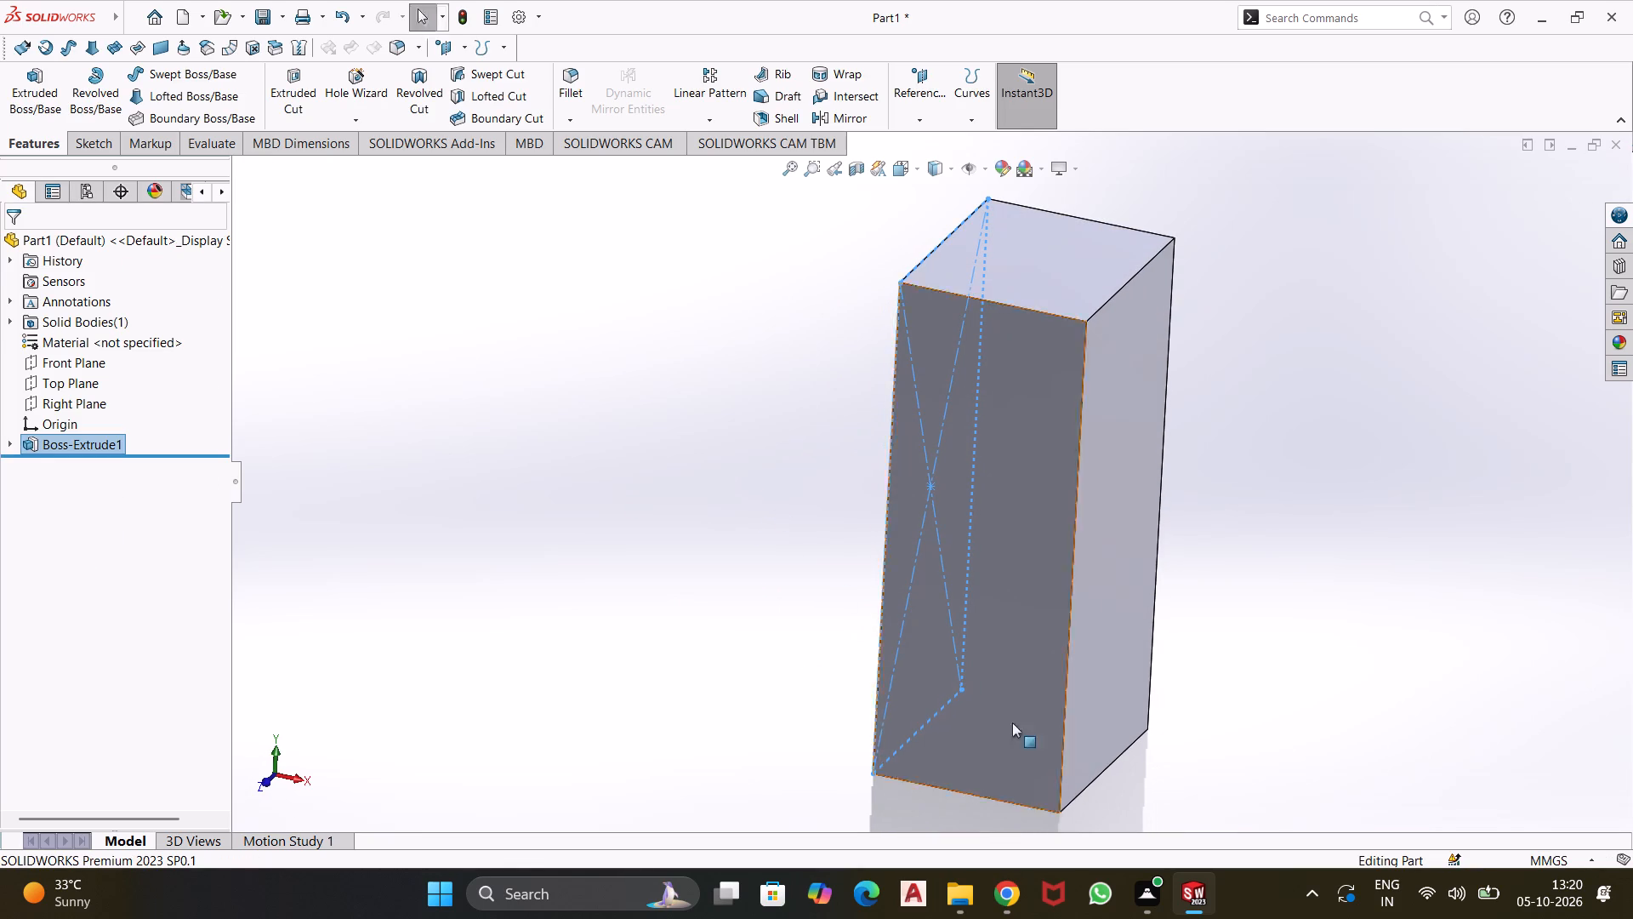
pyautogui.click(958, 574)
pyautogui.click(1032, 522)
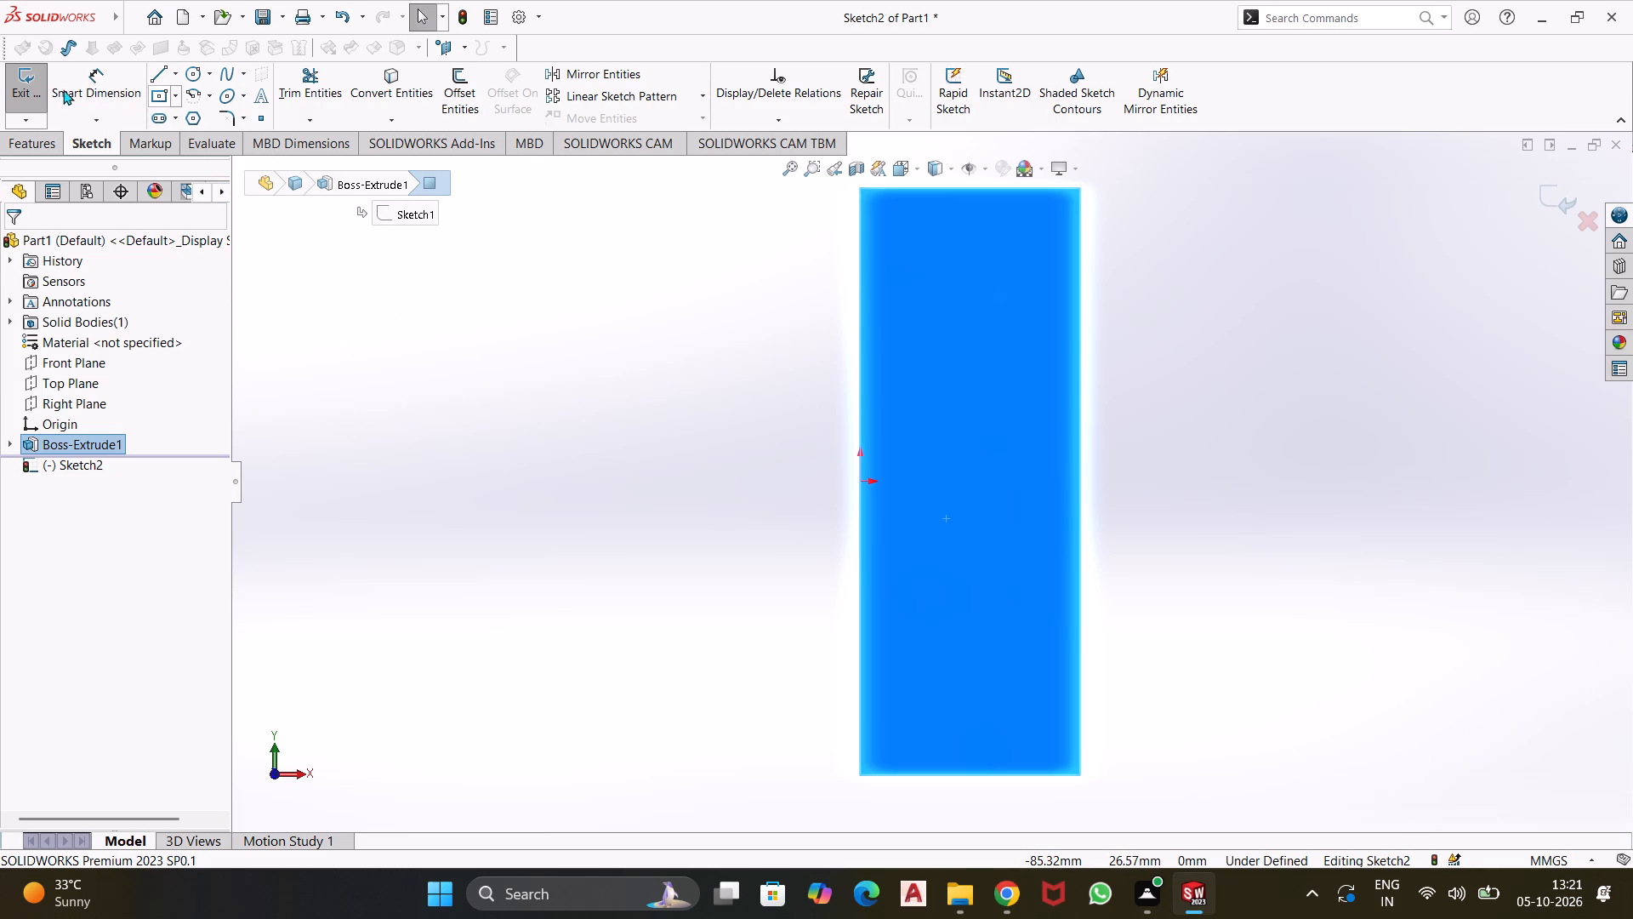
pyautogui.click(164, 78)
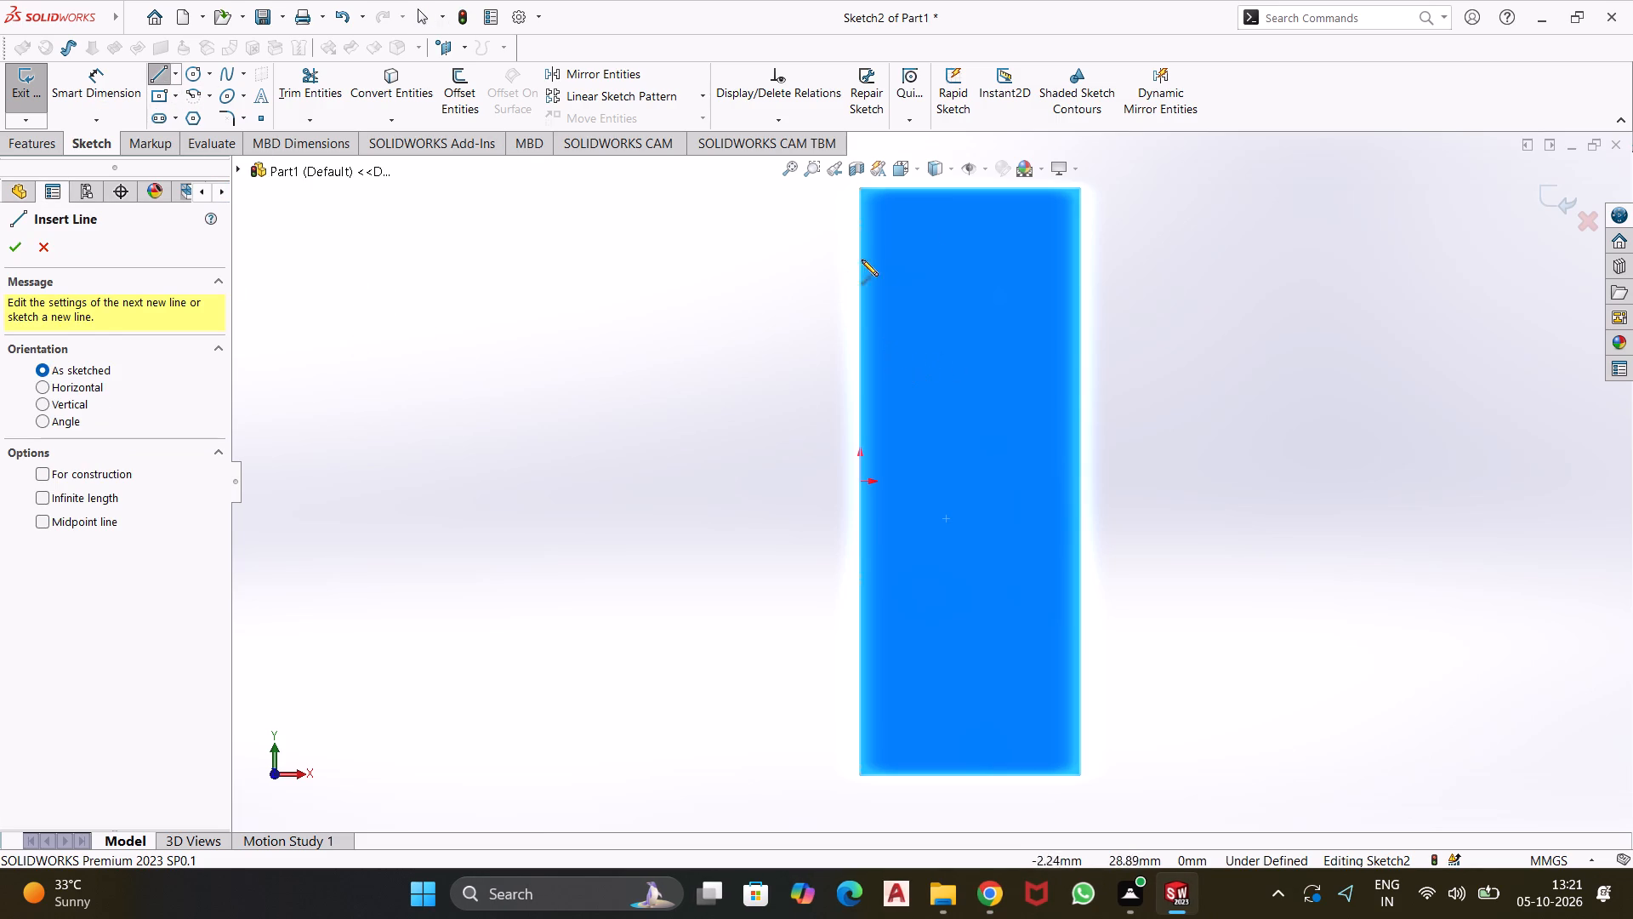
pyautogui.click(957, 186)
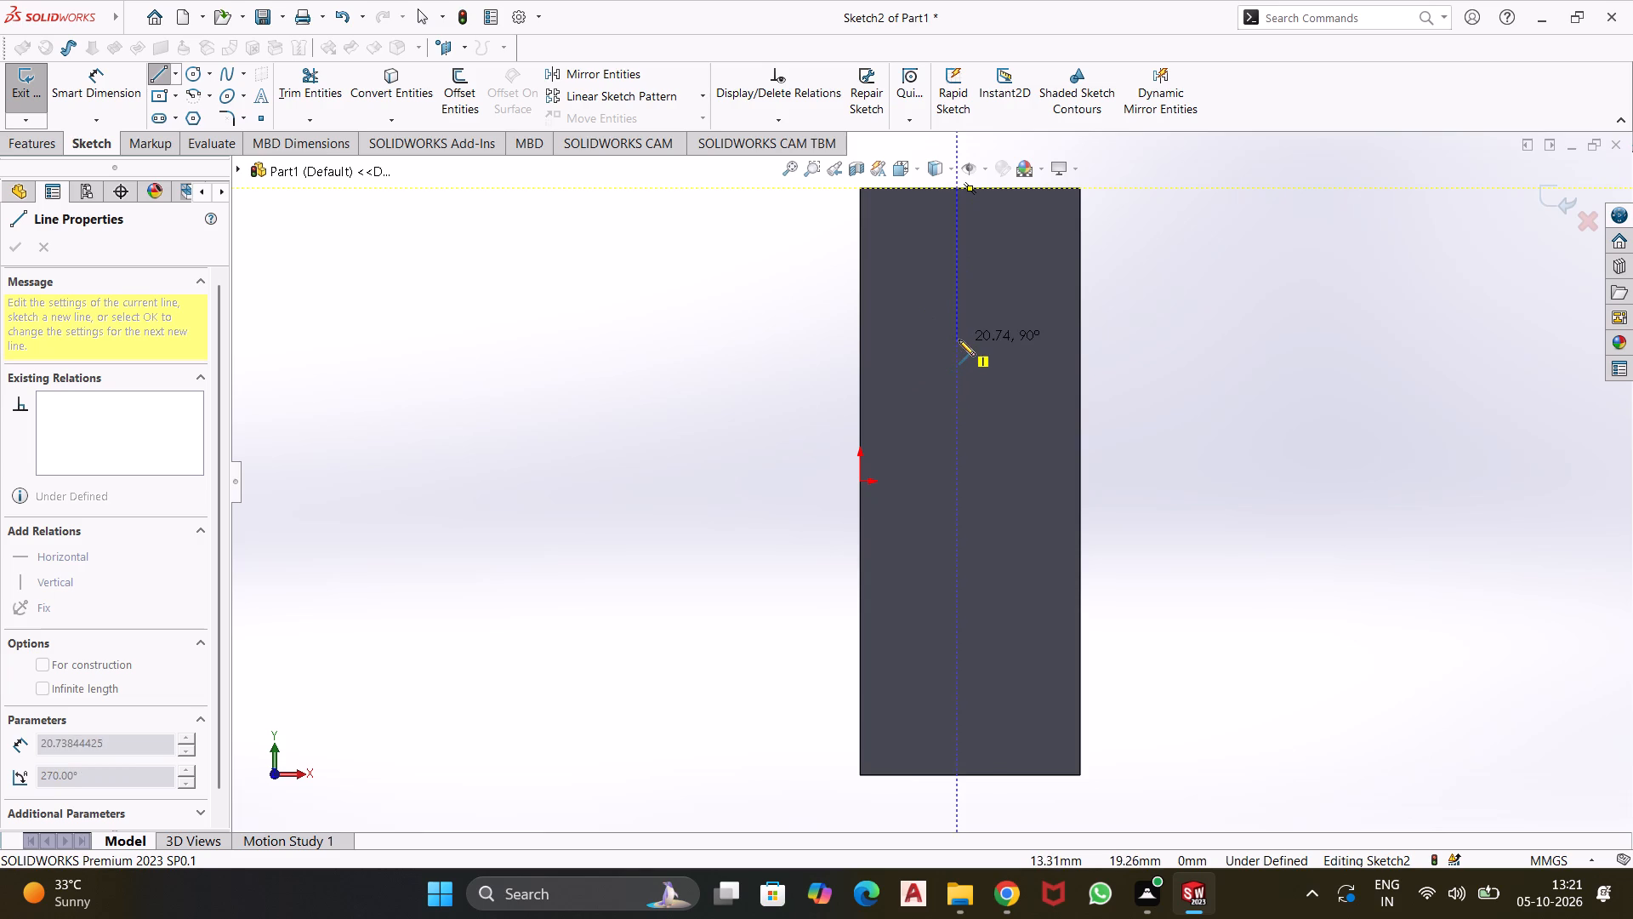
pyautogui.click(959, 340)
pyautogui.click(923, 340)
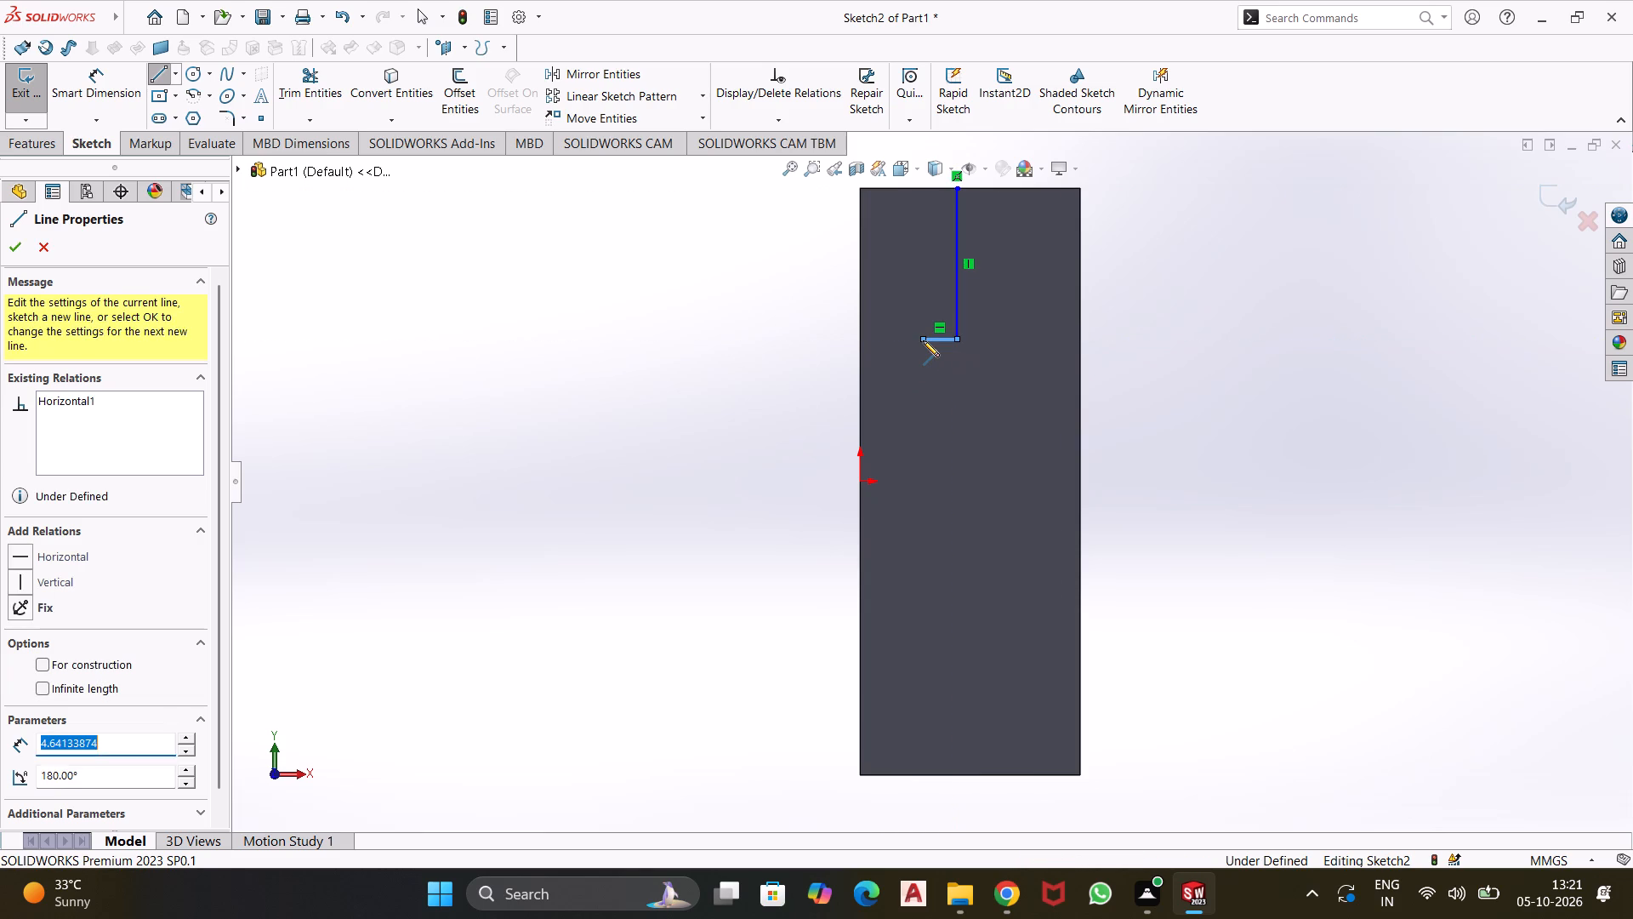
pyautogui.click(923, 716)
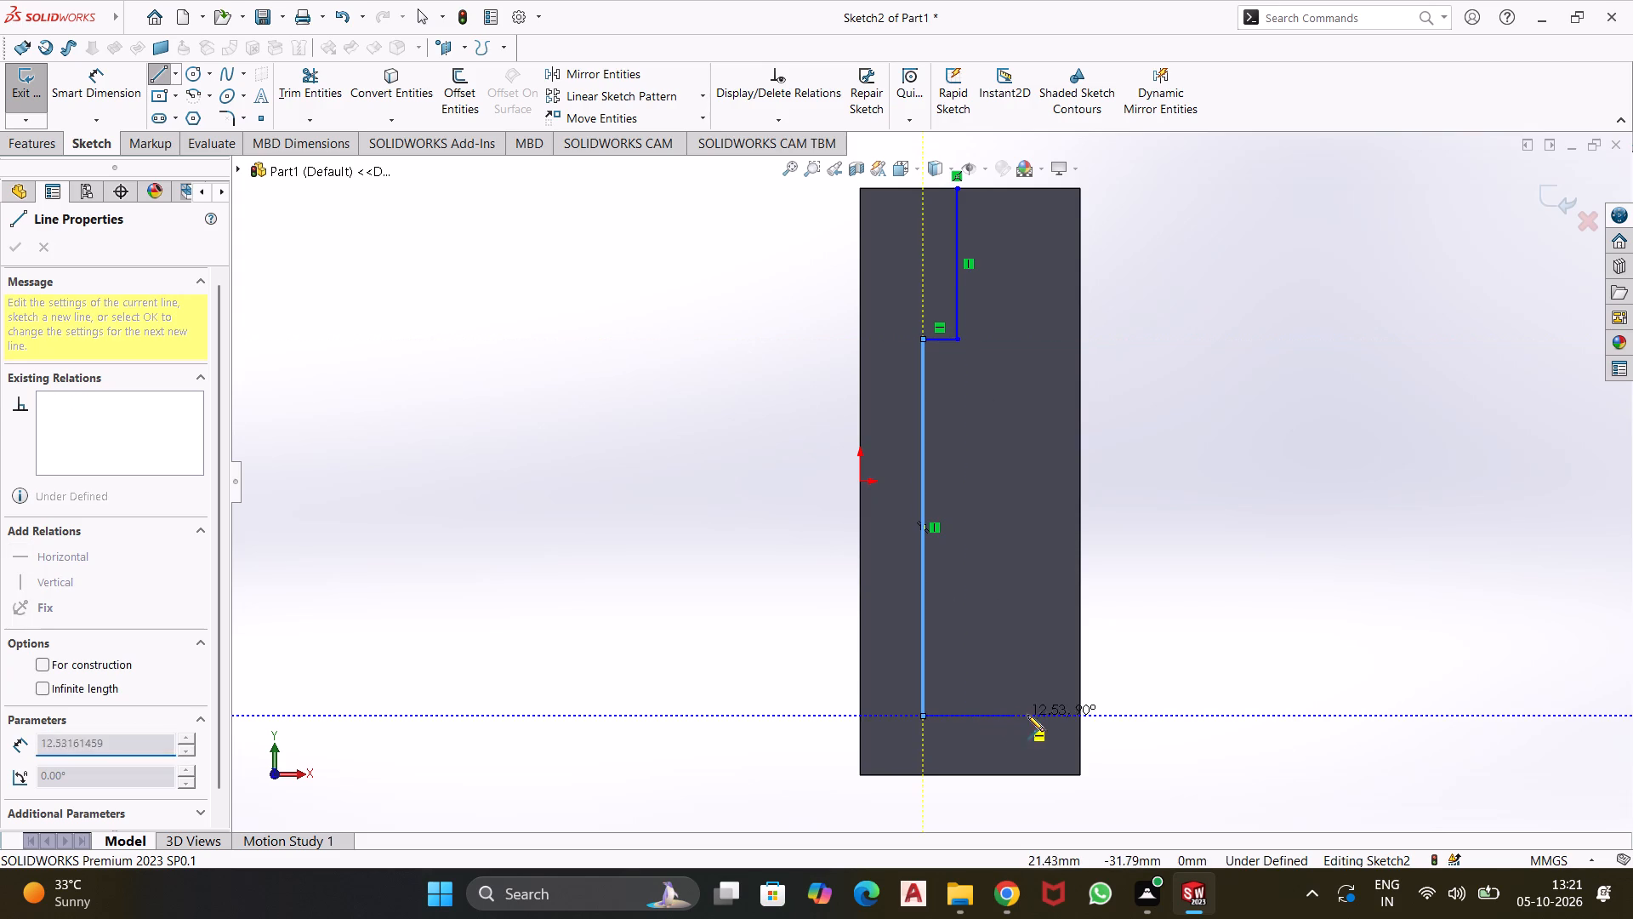
pyautogui.click(1078, 718)
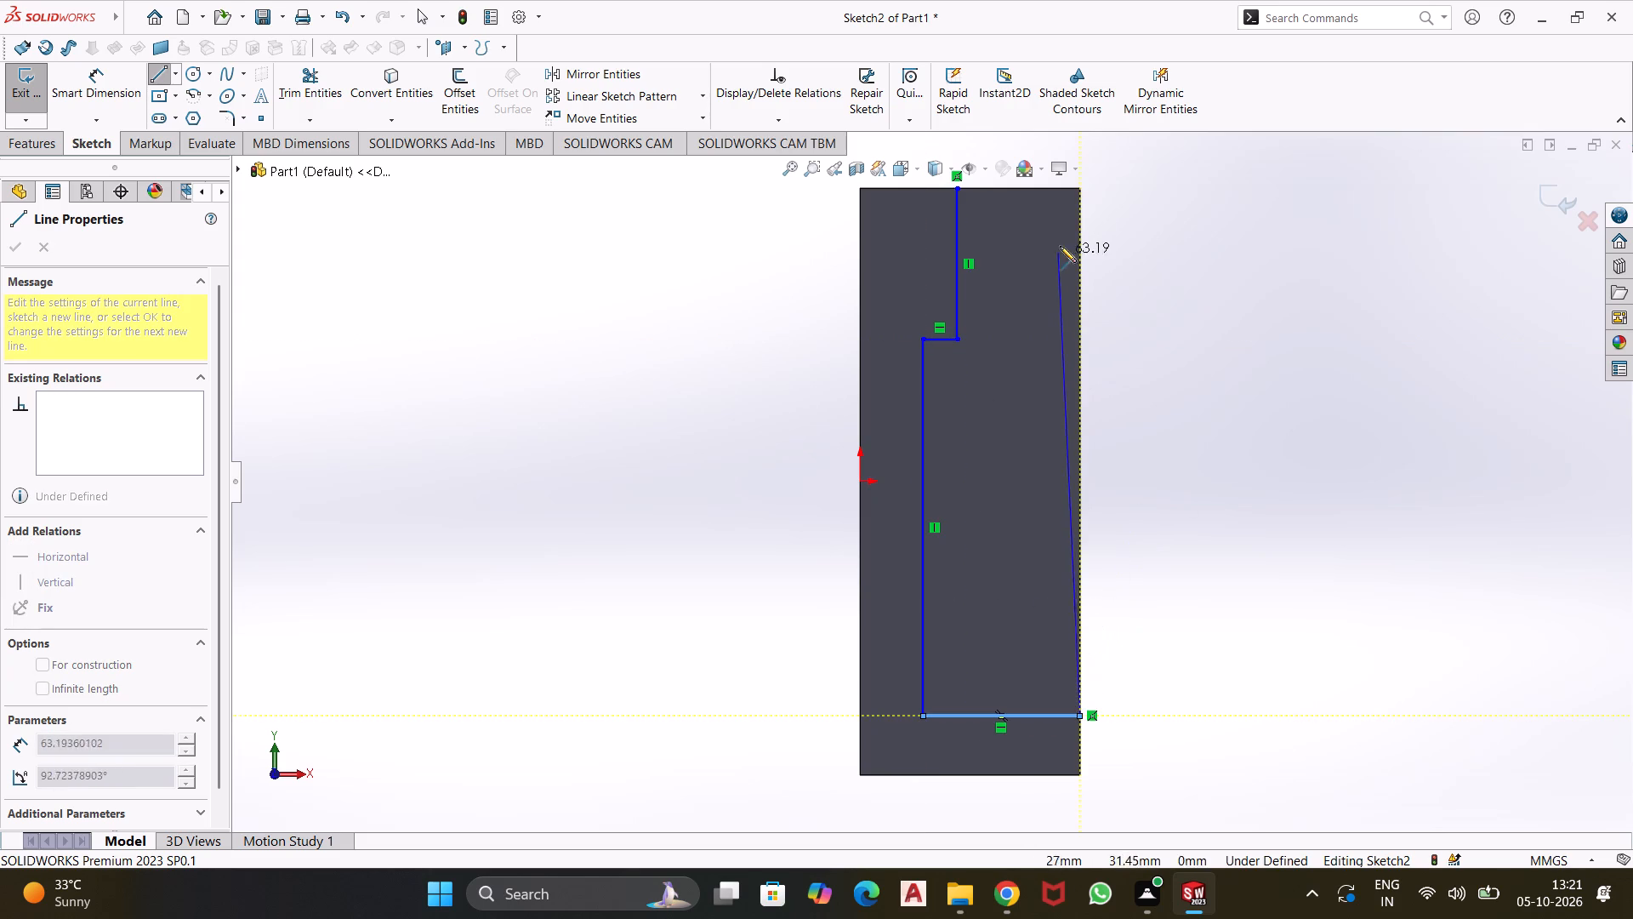
pyautogui.click(1080, 186)
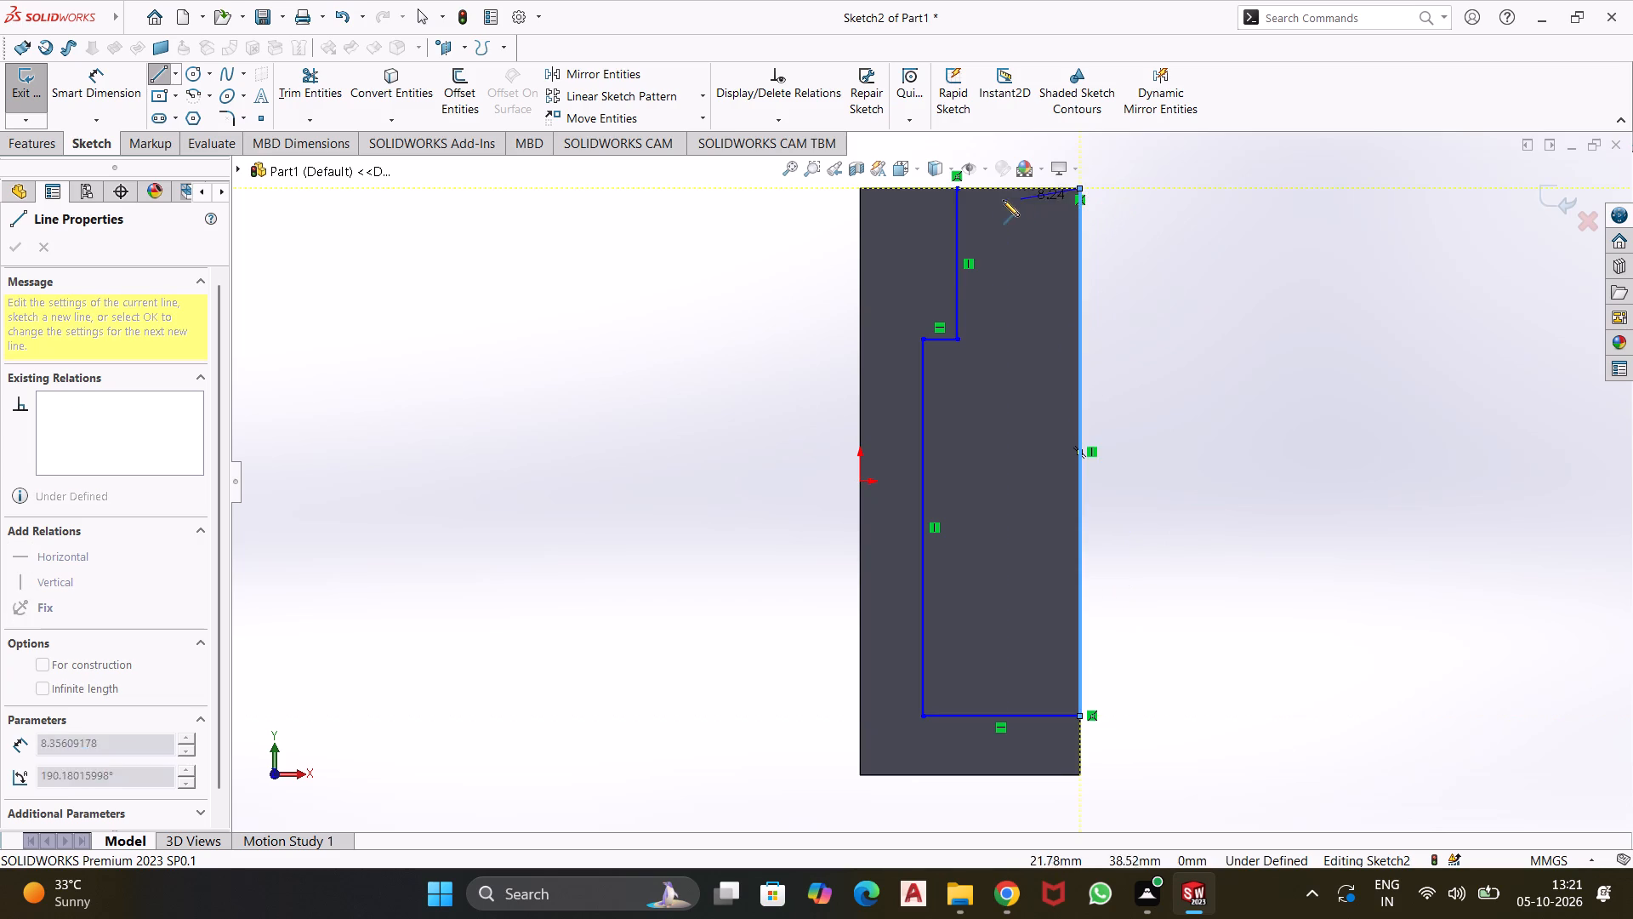
pyautogui.click(957, 187)
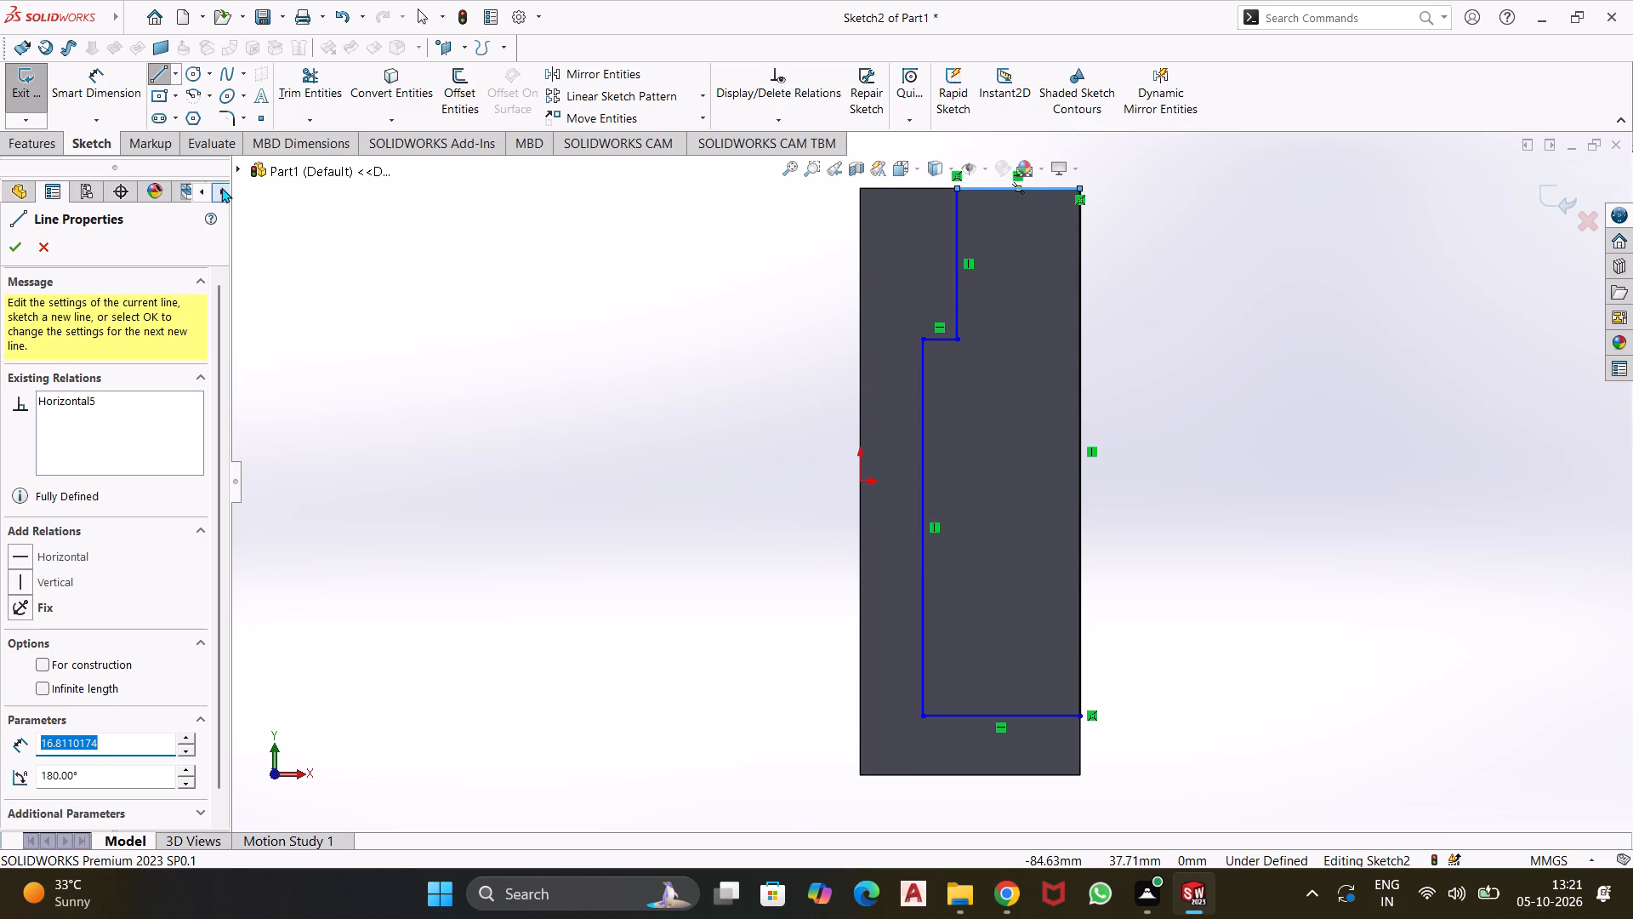
# Dimension the profile's upper vertical line to 13 mm from the block's left edge and 20 mm long.
pyautogui.click(68, 83)
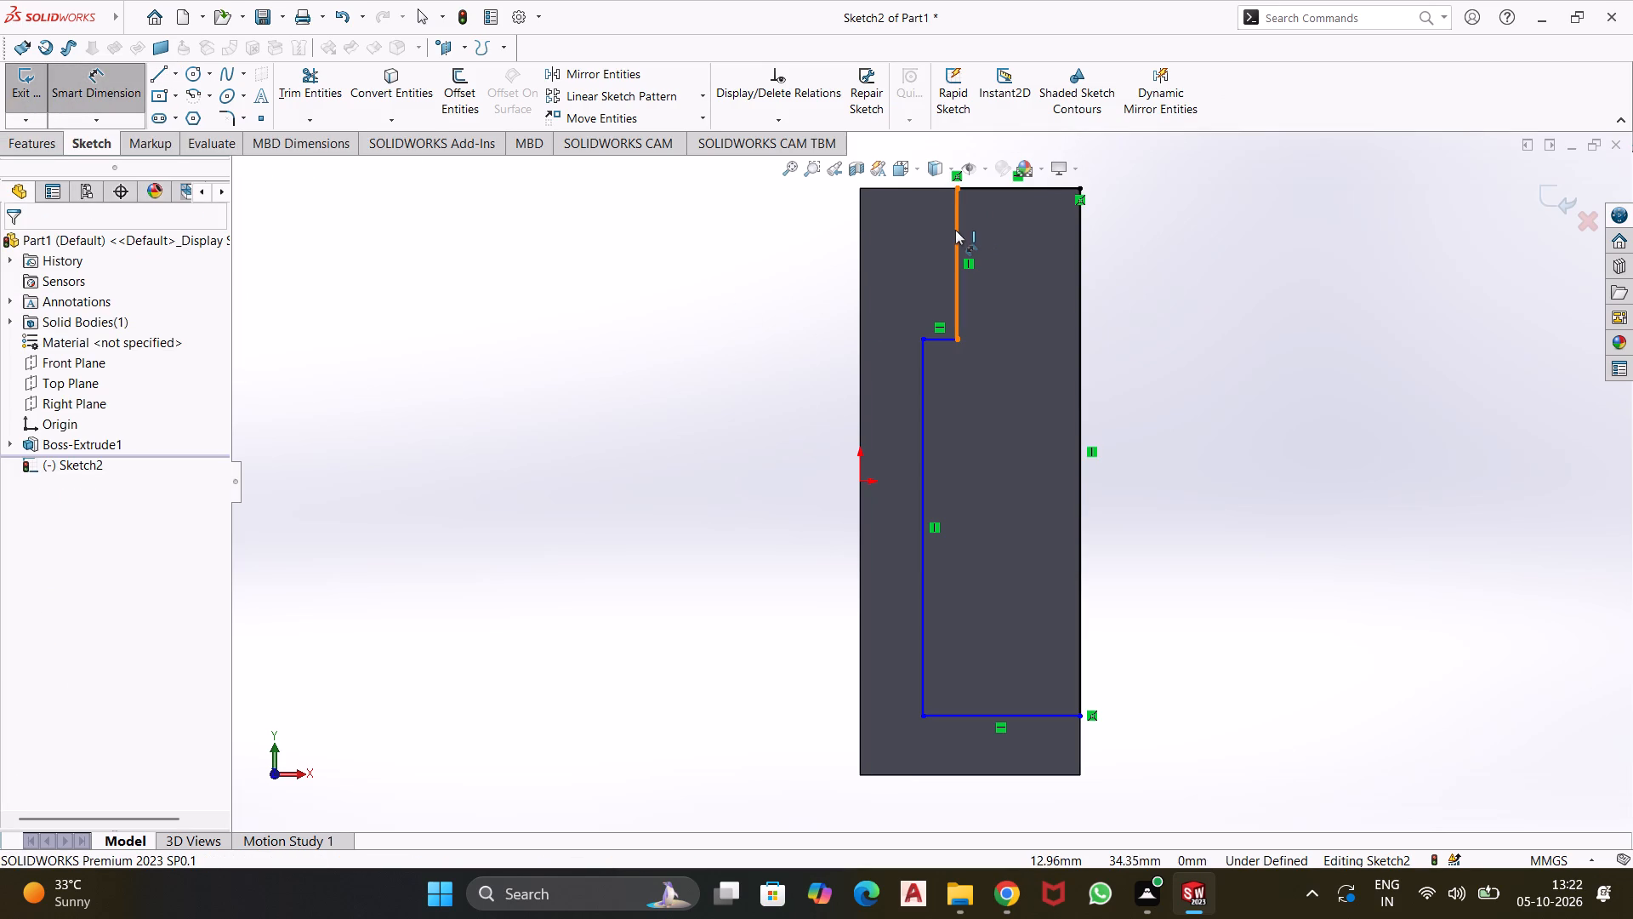
pyautogui.click(955, 225)
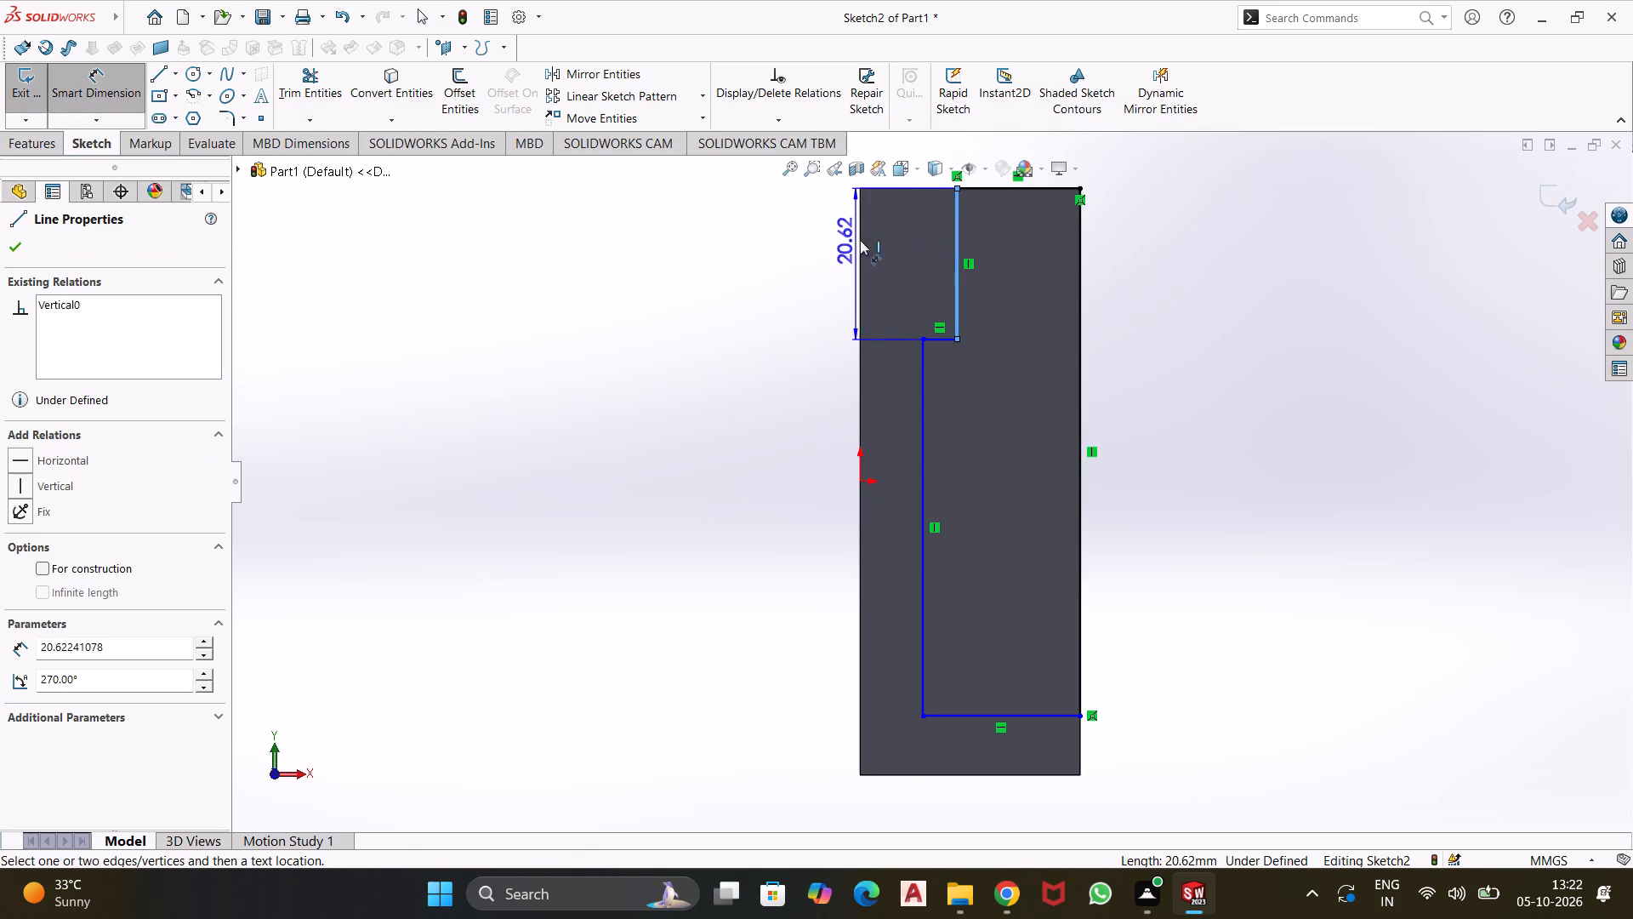
pyautogui.click(861, 240)
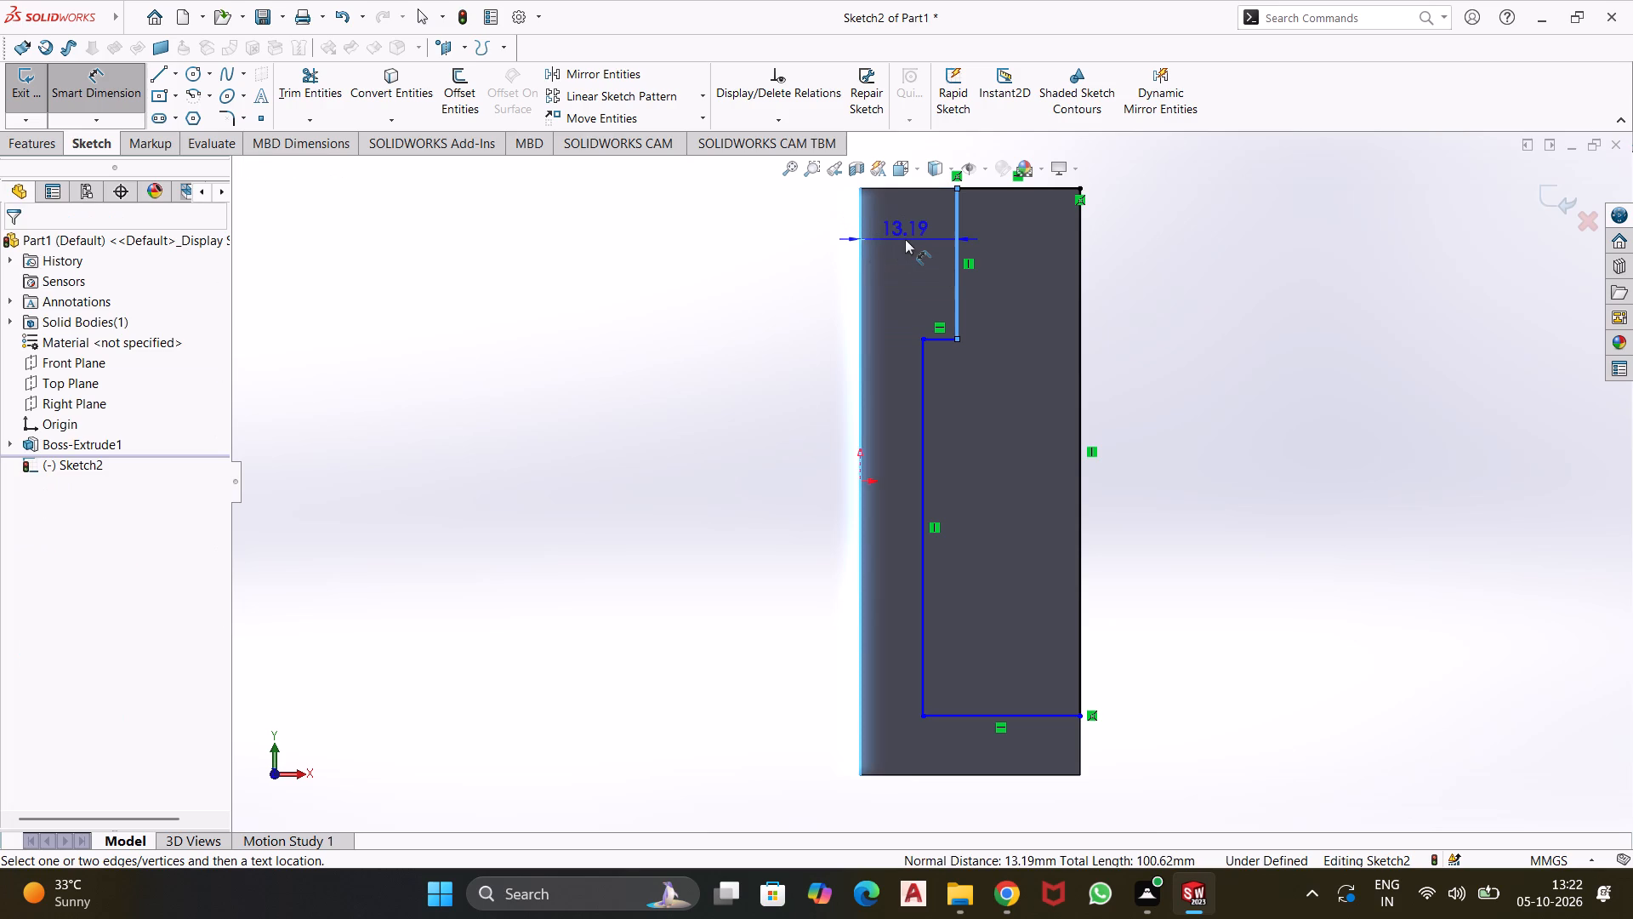
pyautogui.scroll(2, 902, 189)
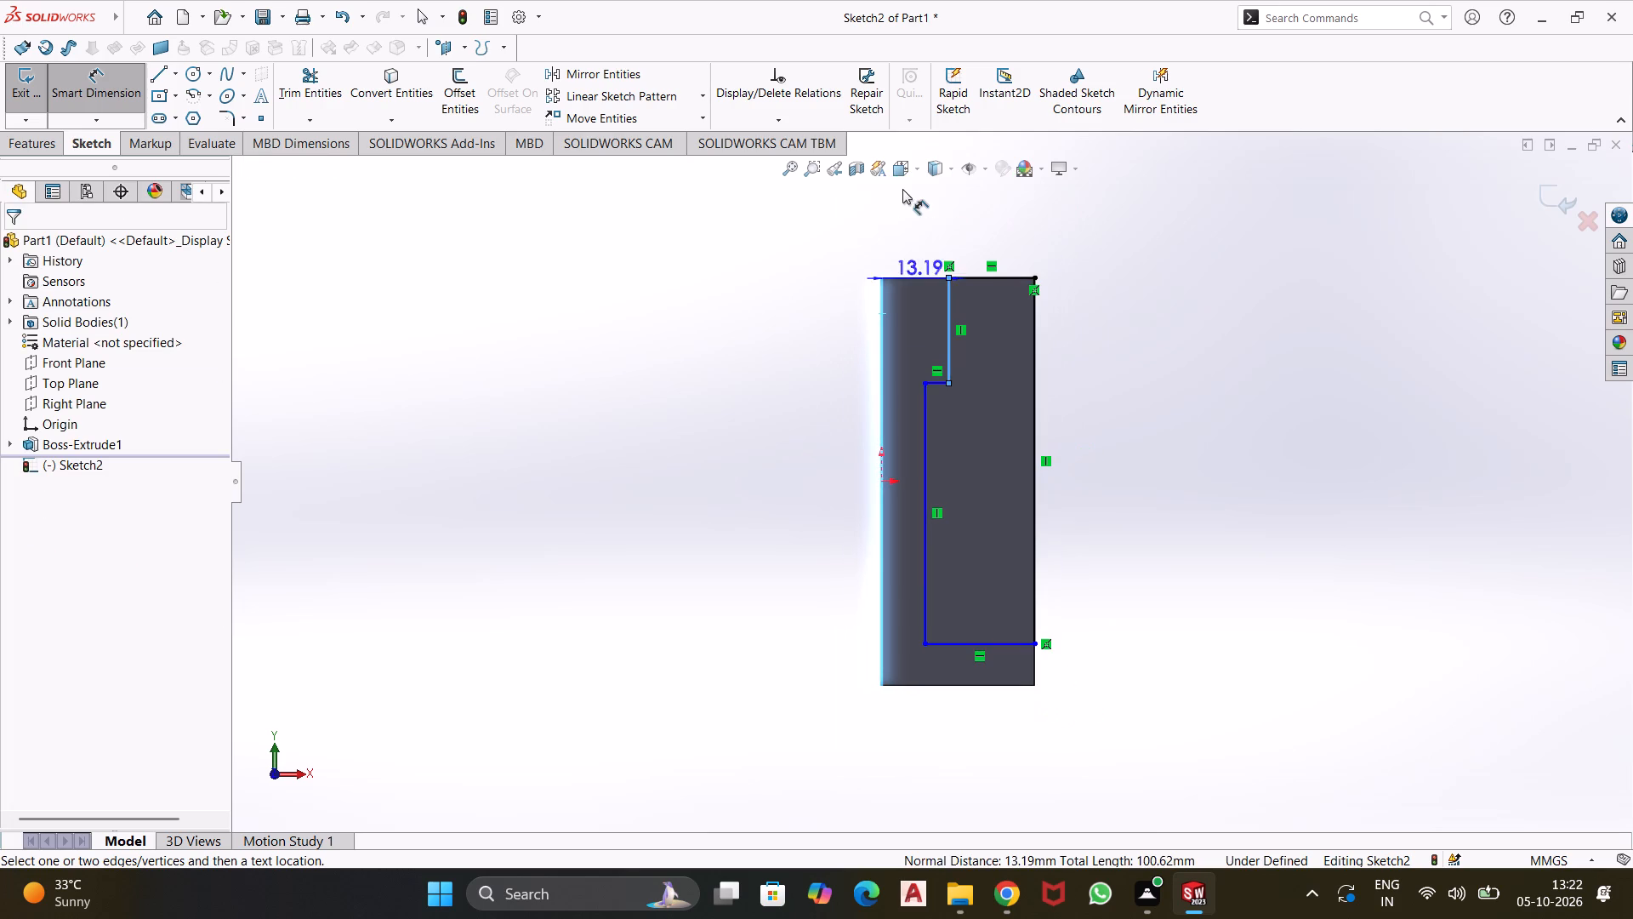
pyautogui.click(917, 243)
pyautogui.write('13')
pyautogui.press('Return')
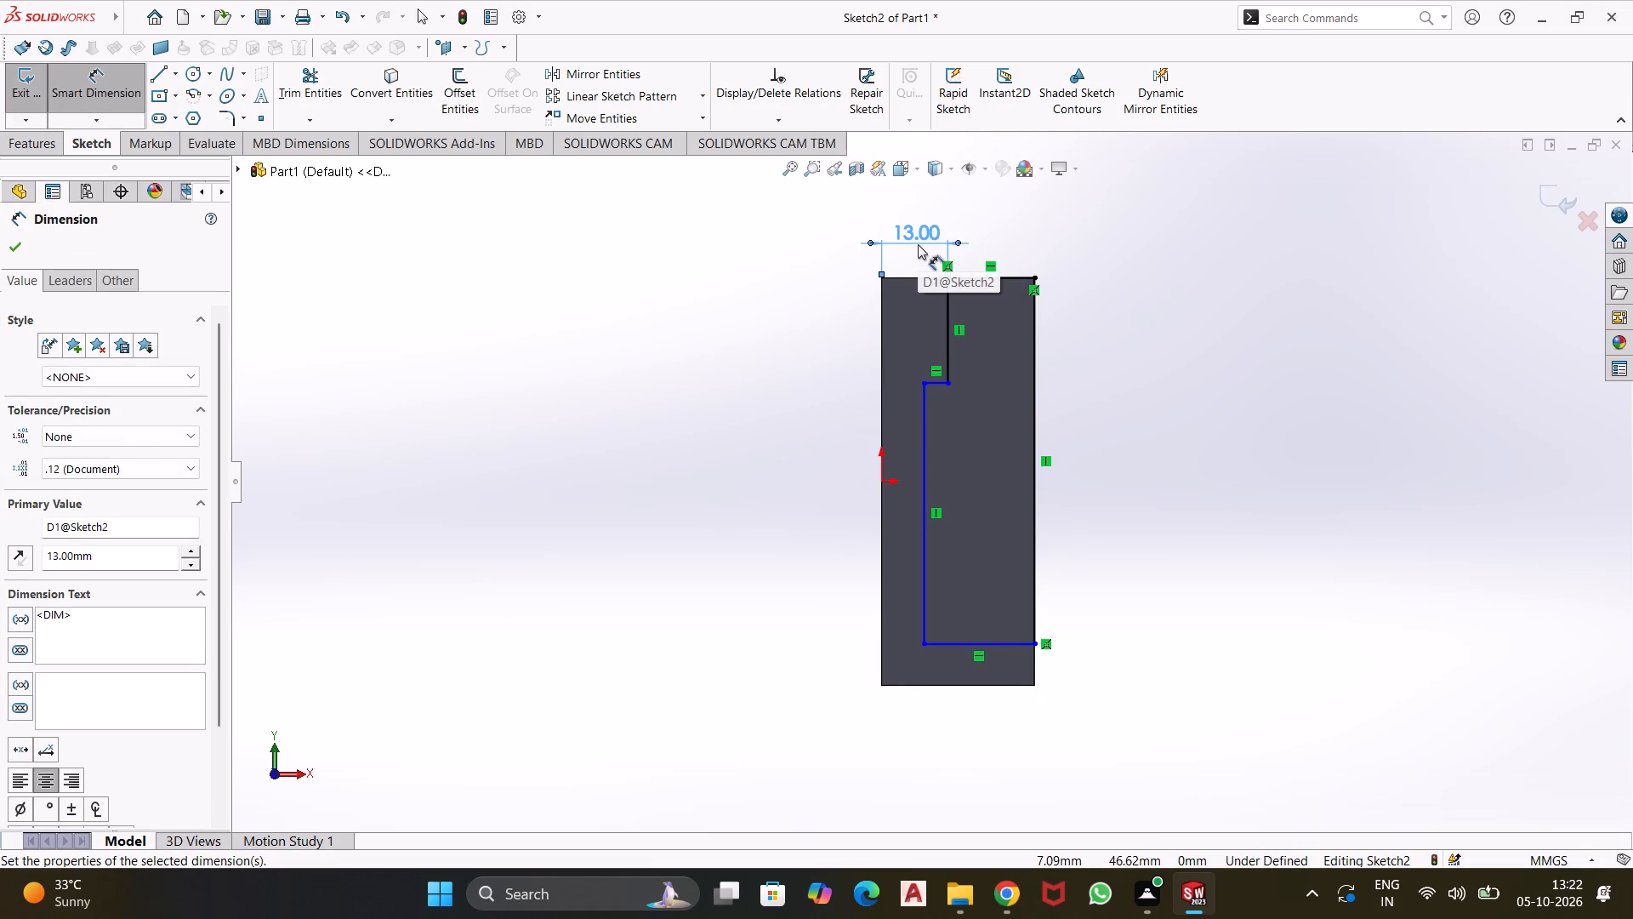
pyautogui.click(947, 358)
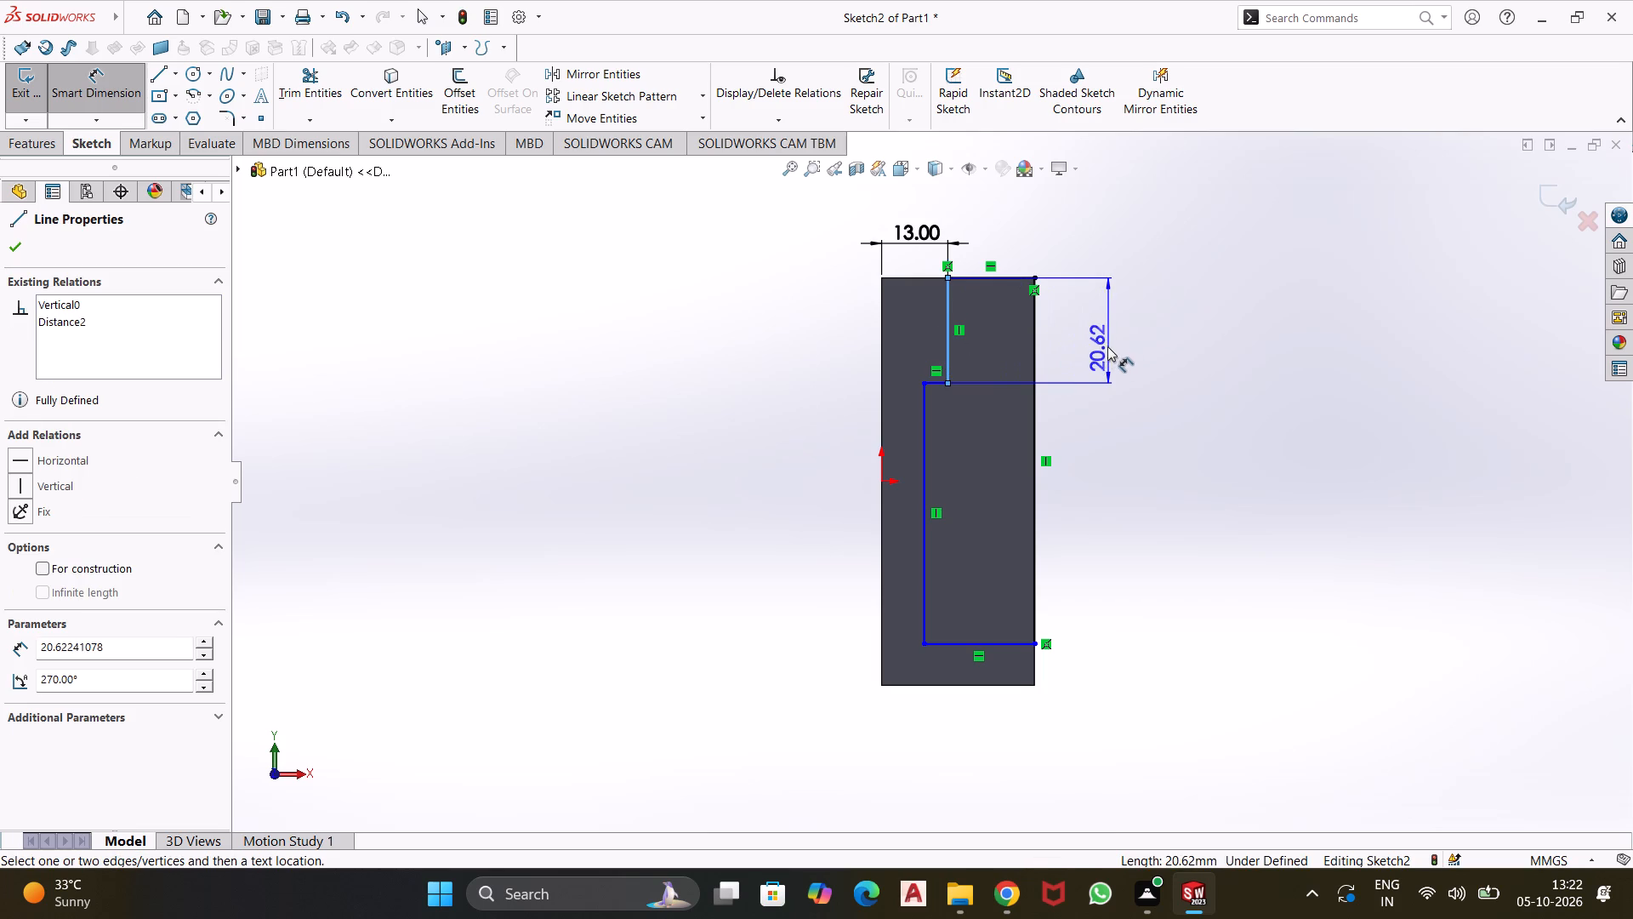
pyautogui.click(1107, 342)
pyautogui.write('20')
pyautogui.press('Return')
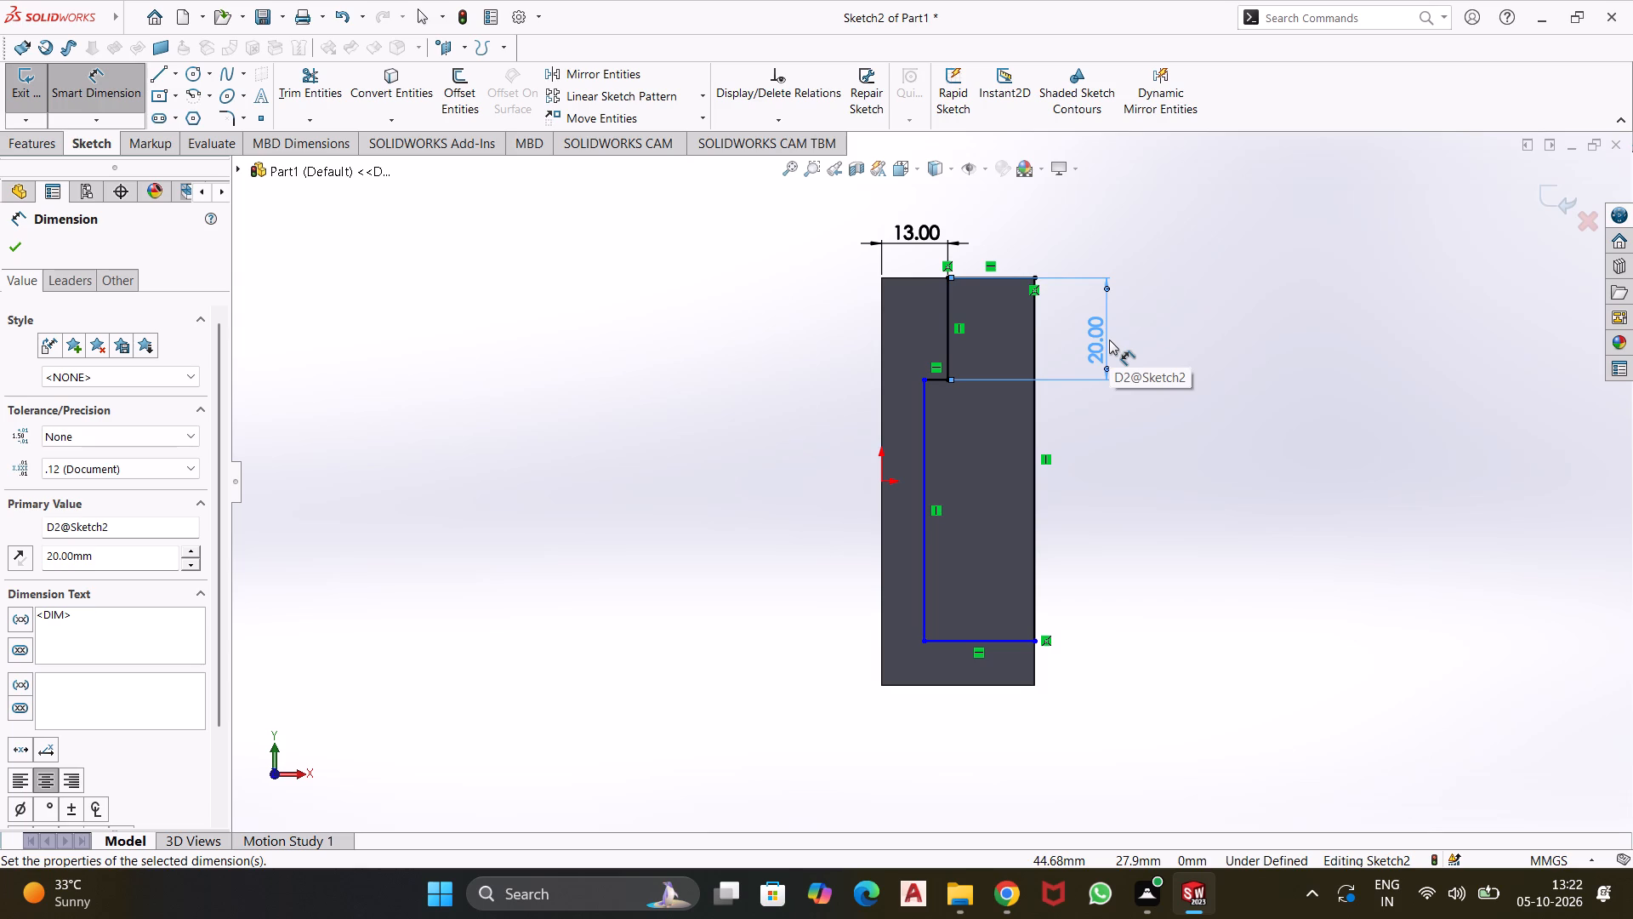
# Dimension the profile's lower vertical line to 7 mm from the block's left edge.
pyautogui.click(922, 479)
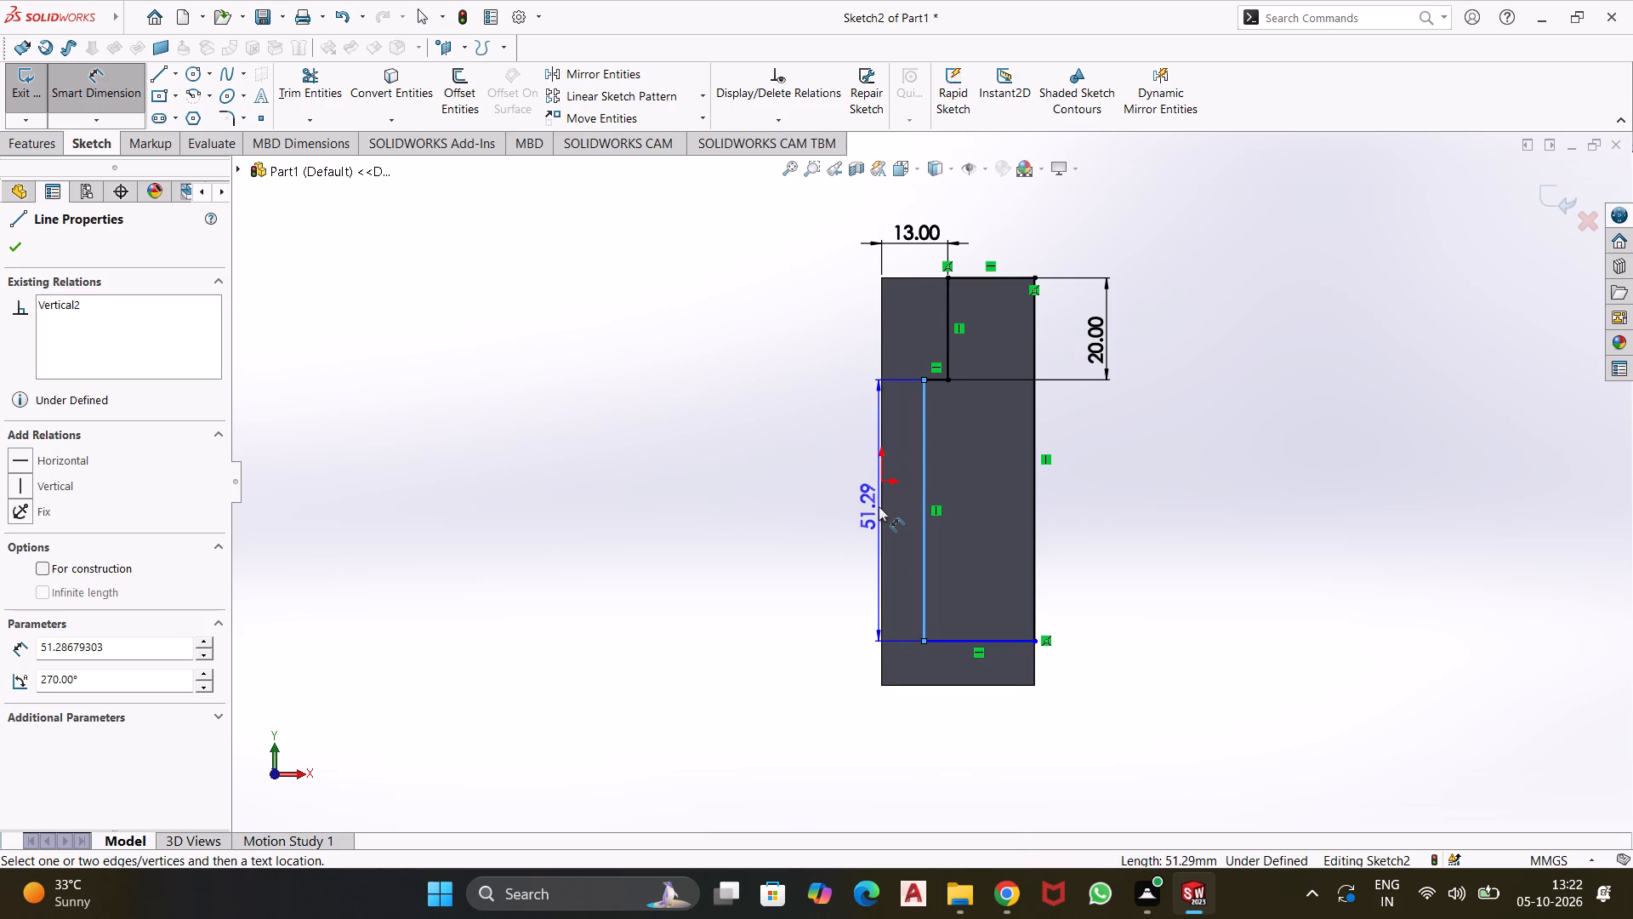
pyautogui.click(879, 511)
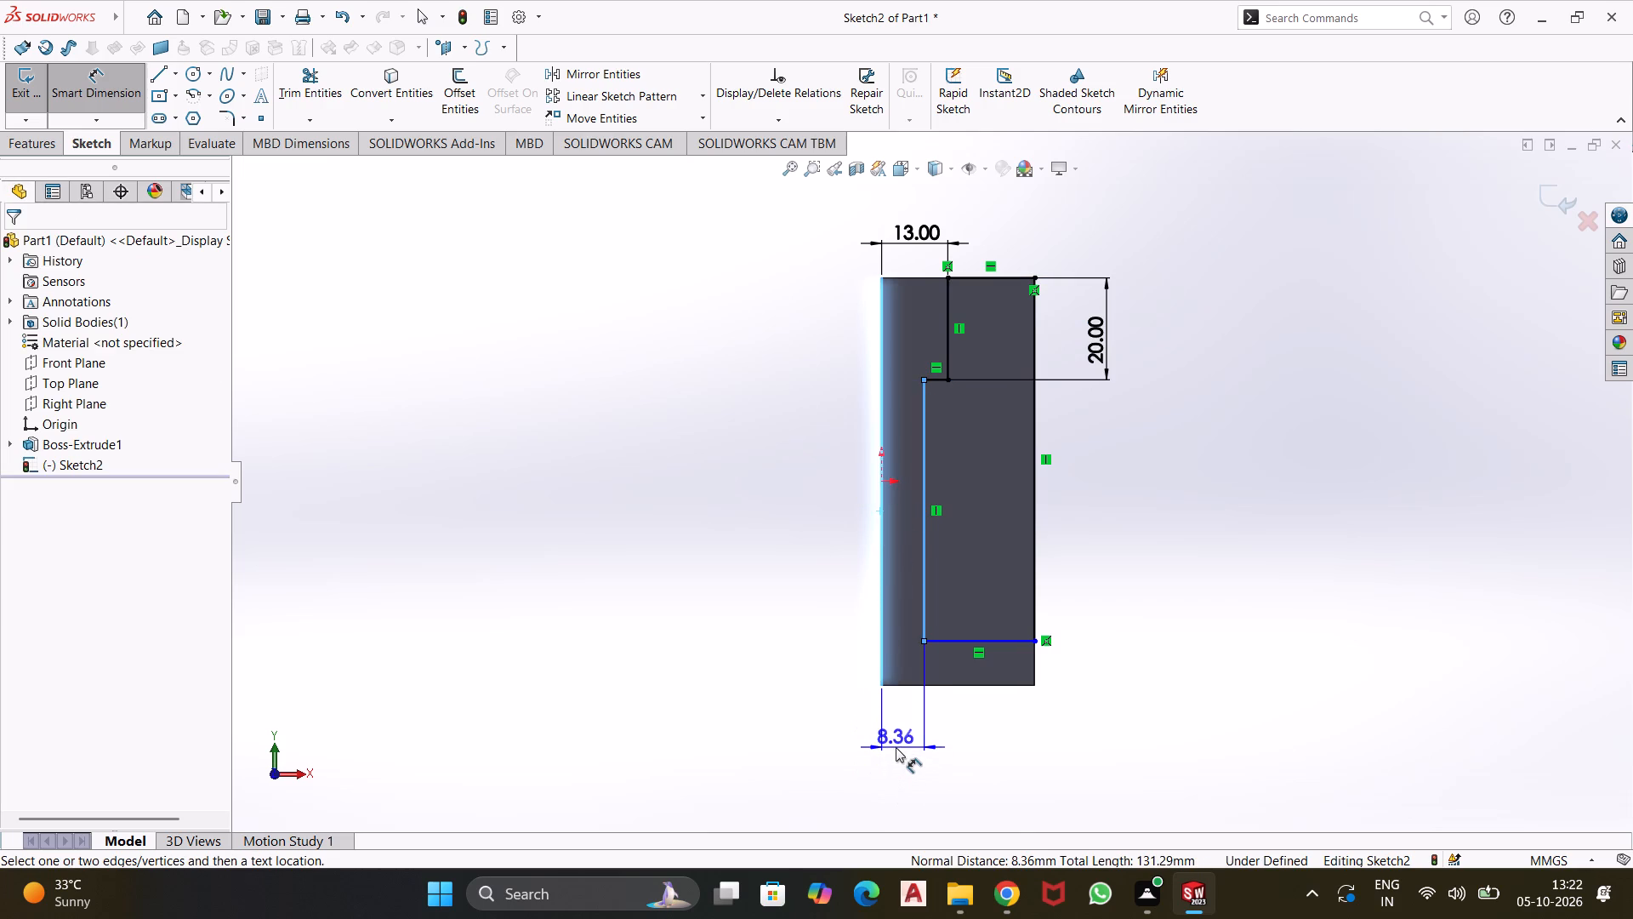
pyautogui.click(899, 747)
pyautogui.press('7')
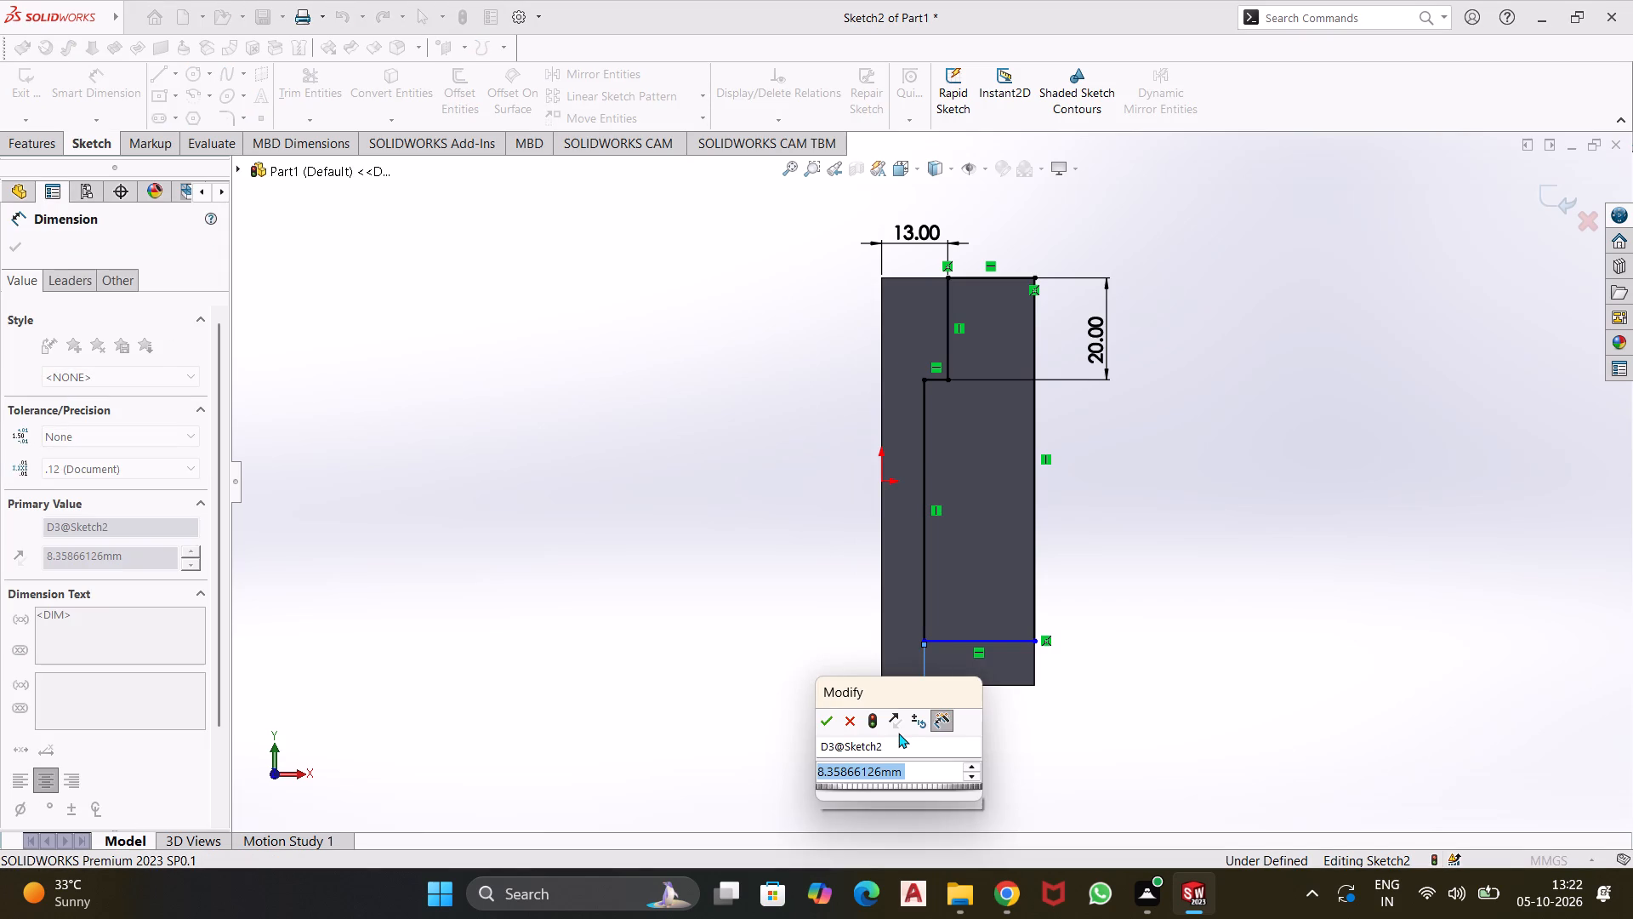
pyautogui.press('Return')
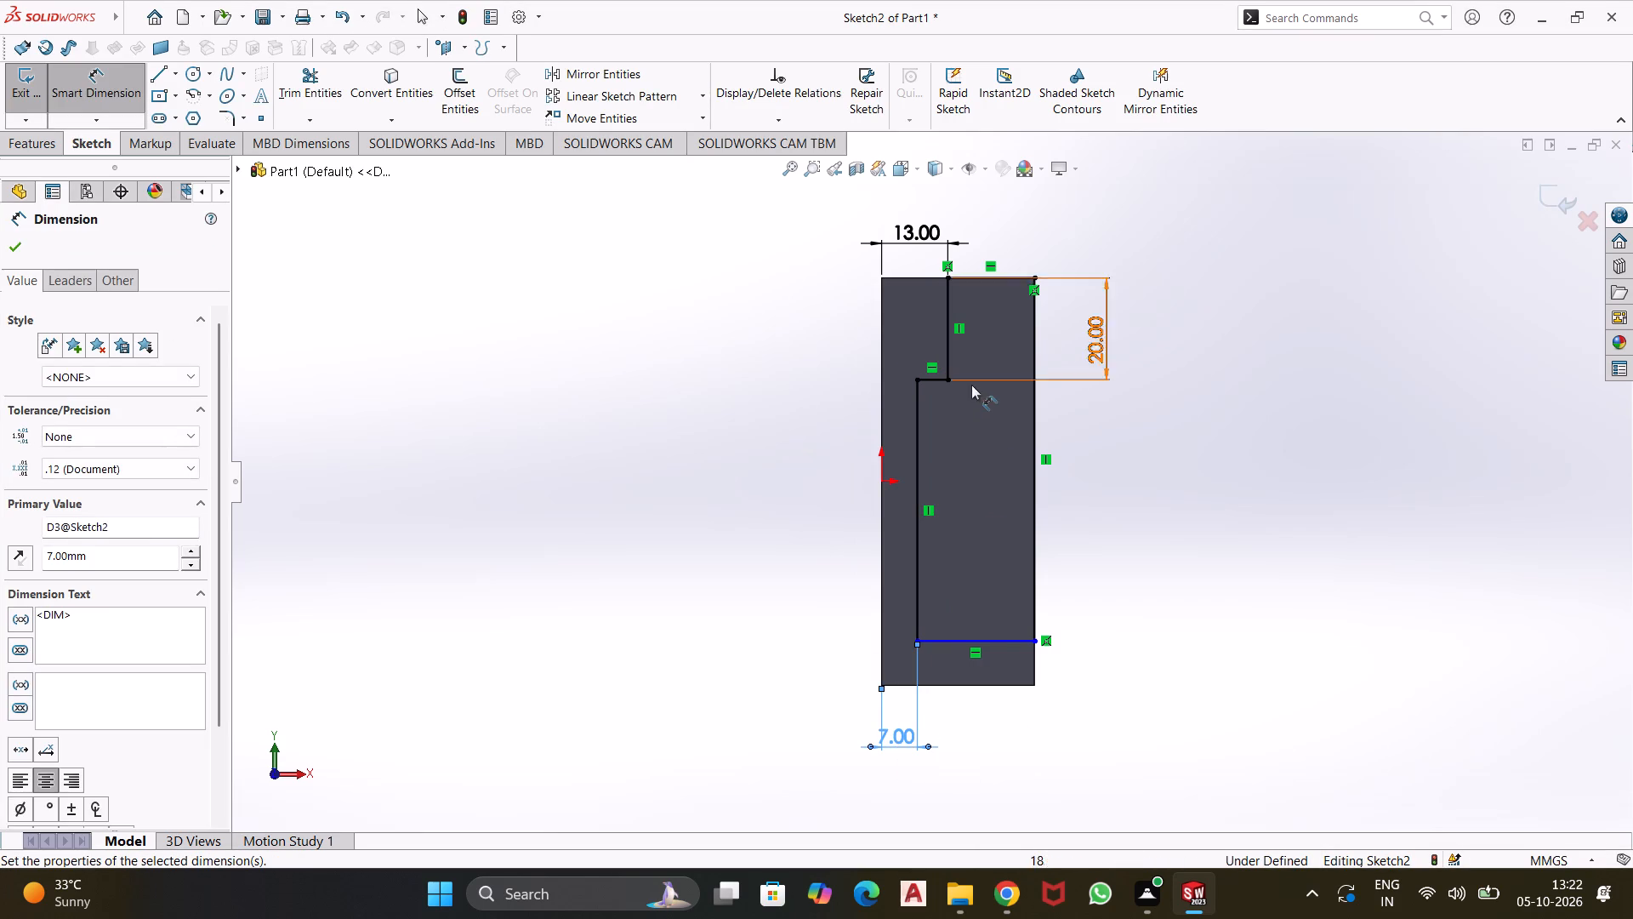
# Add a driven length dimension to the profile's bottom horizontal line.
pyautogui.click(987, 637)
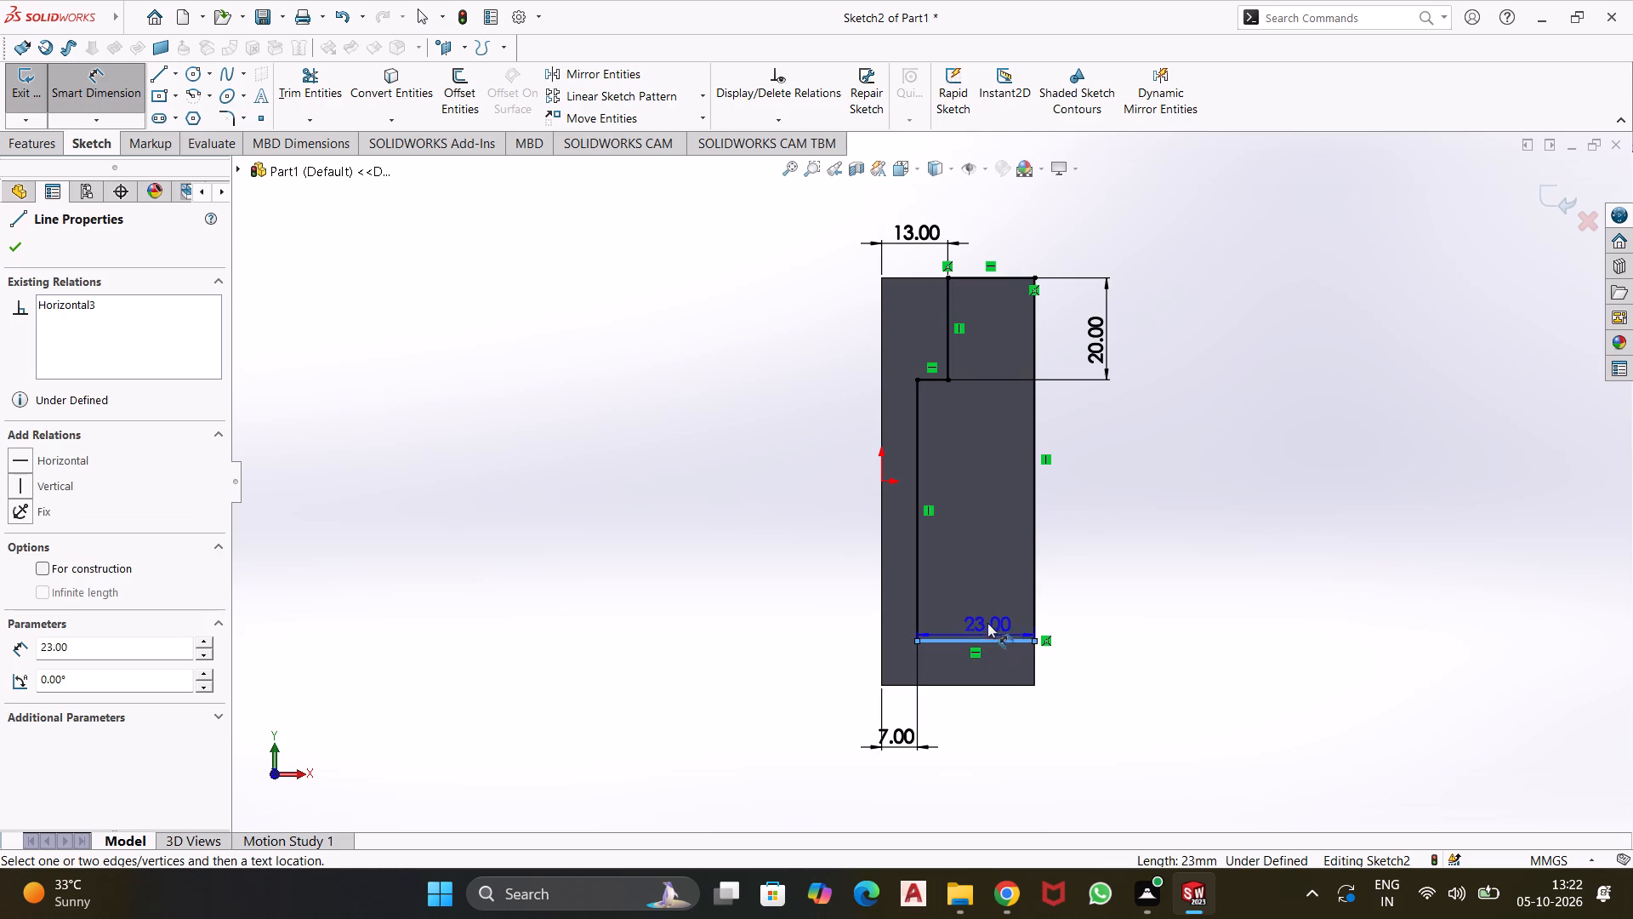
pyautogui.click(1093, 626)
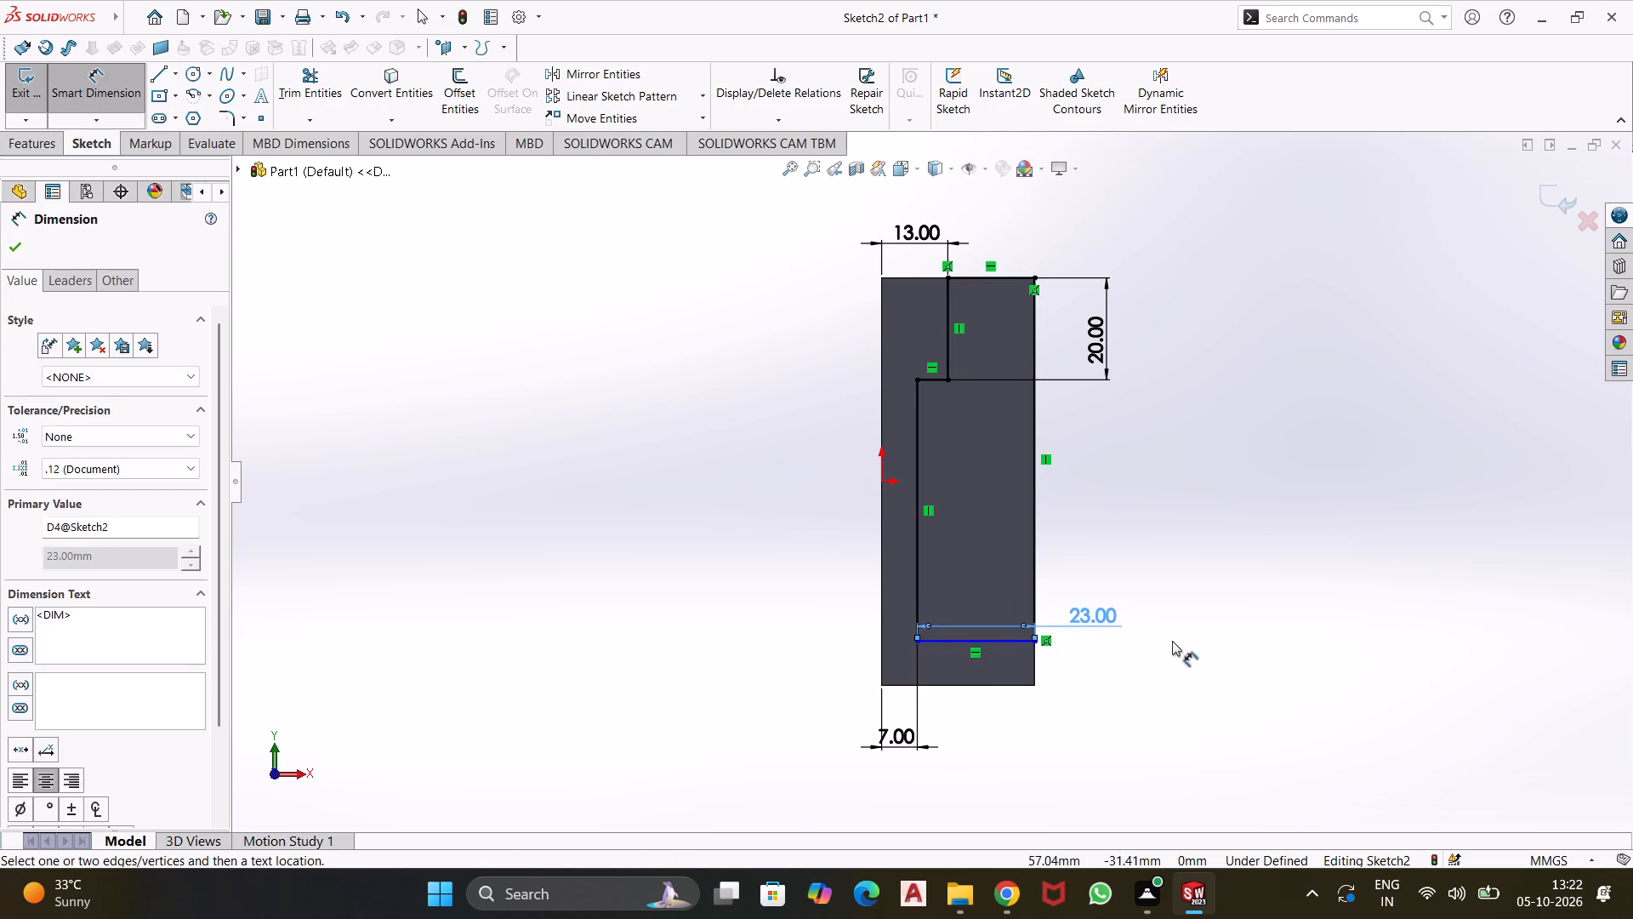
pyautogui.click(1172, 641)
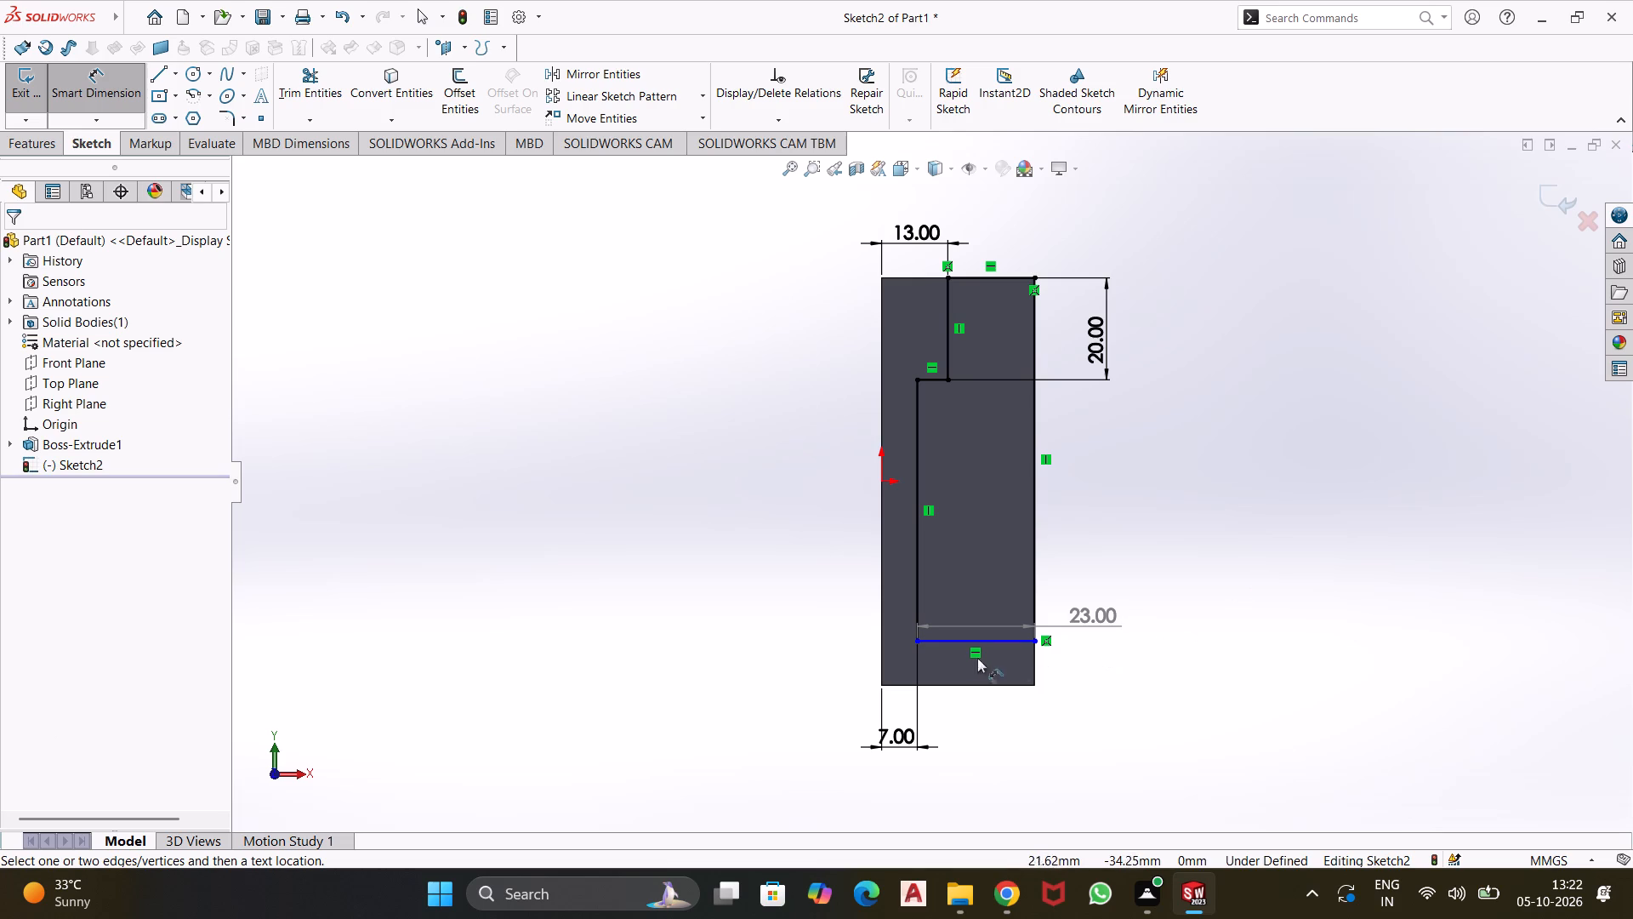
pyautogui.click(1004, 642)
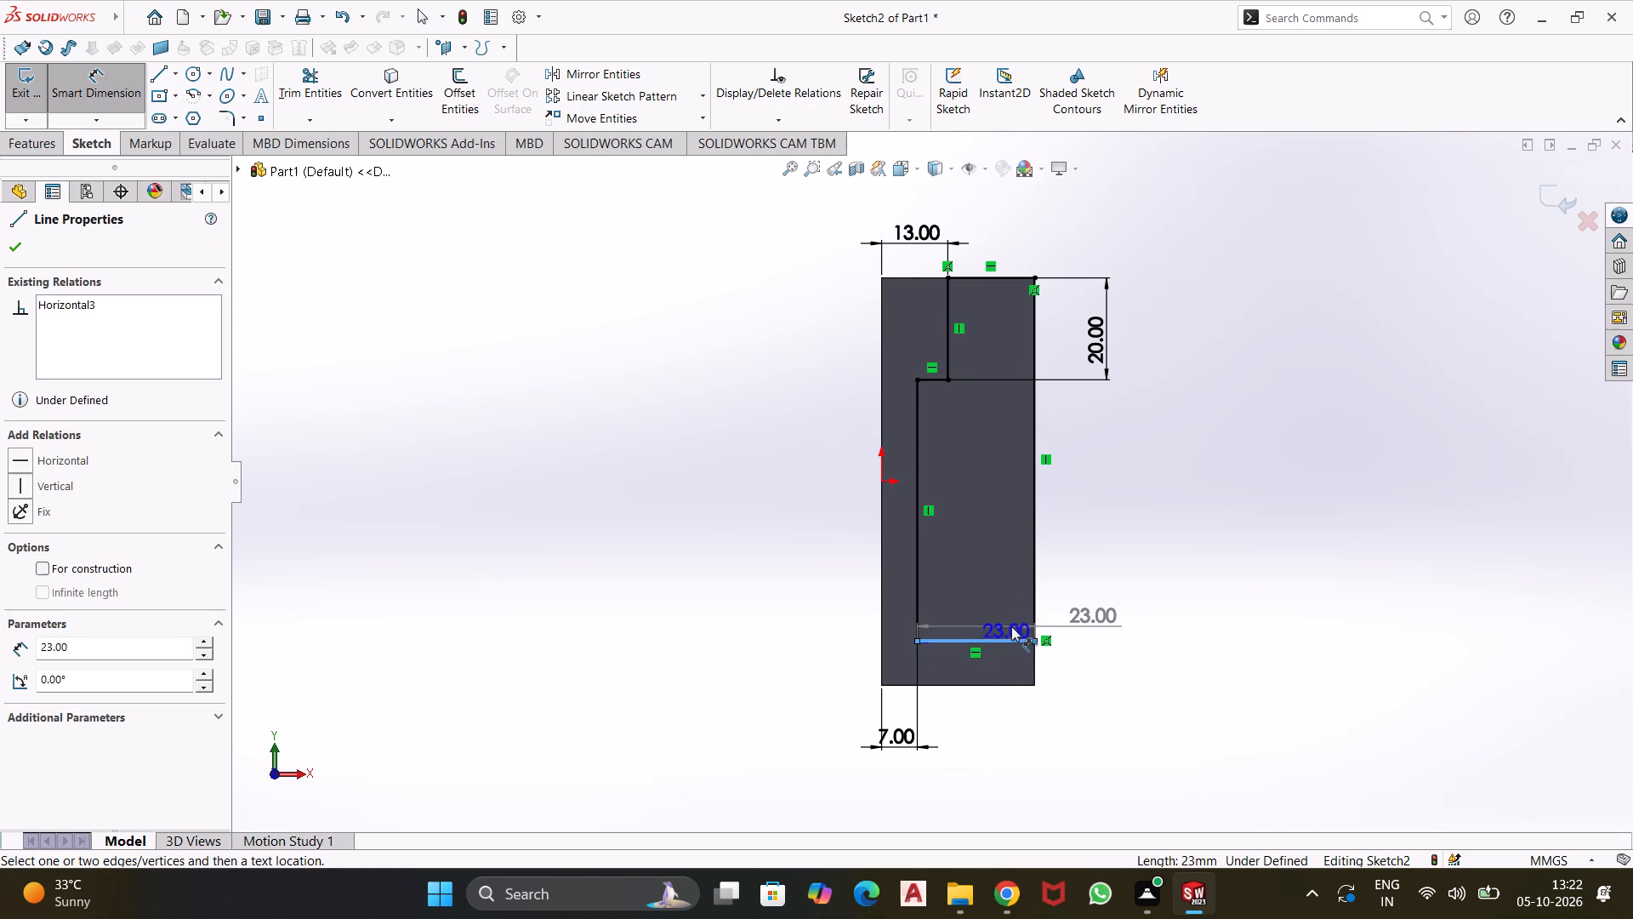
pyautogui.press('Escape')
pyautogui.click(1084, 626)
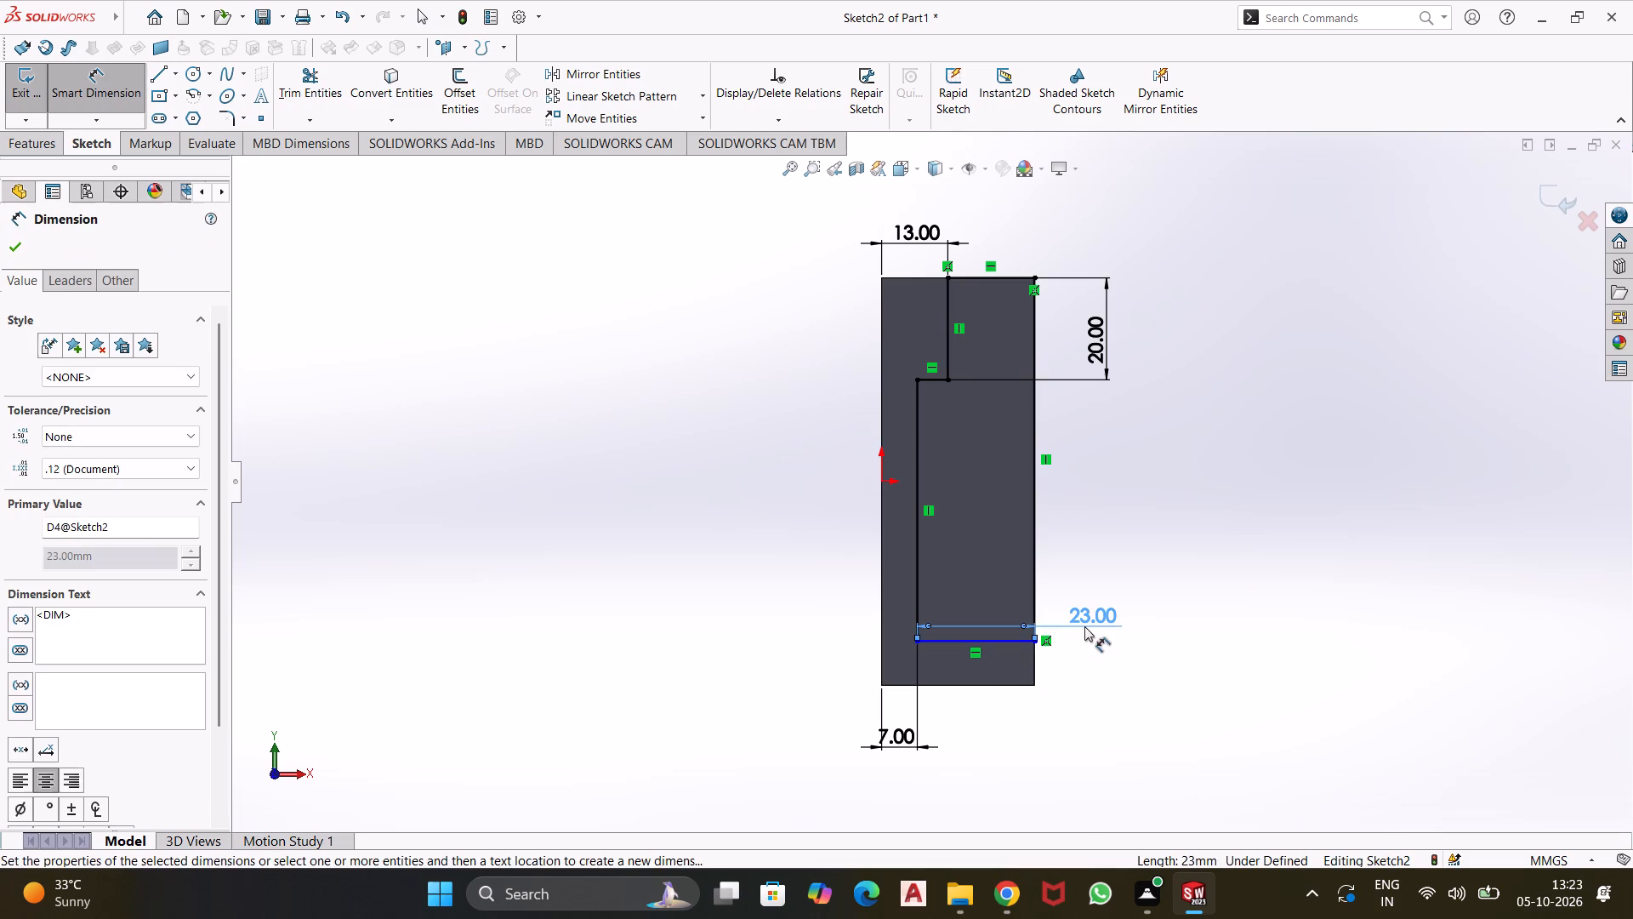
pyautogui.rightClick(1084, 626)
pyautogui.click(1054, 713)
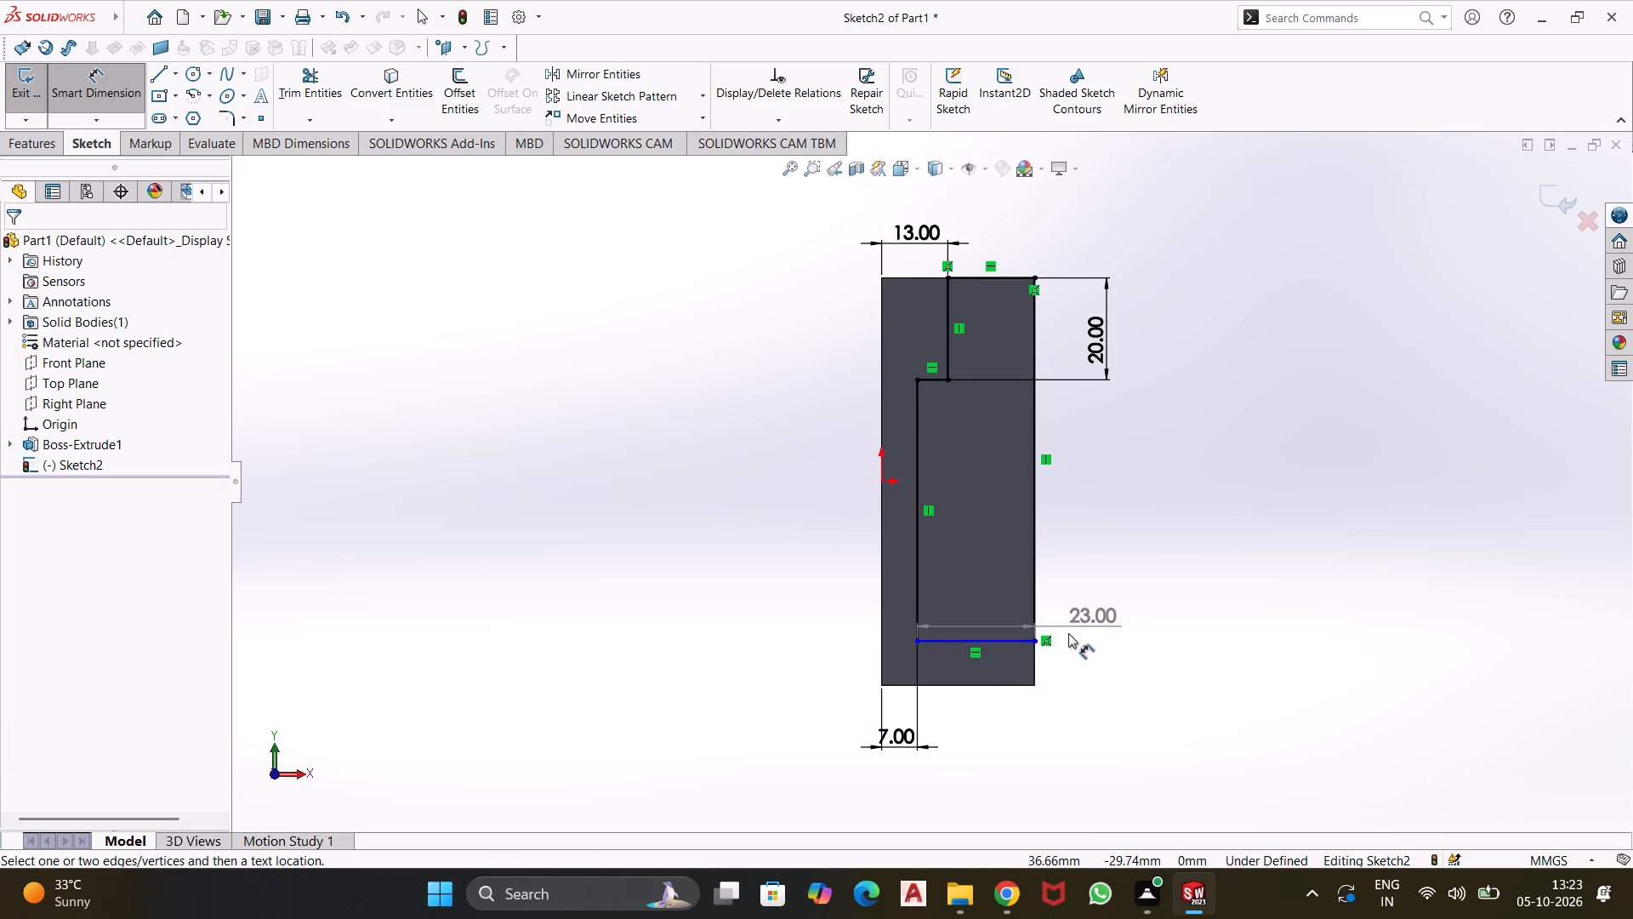
# Undo the bottom line's length dimension and the 7 mm offset value of the lower vertical line.
pyautogui.hotkey('ctrl', 'z')
# Dimension the profile's bottom horizontal line to 10 mm above the block's bottom edge.
pyautogui.click(993, 638)
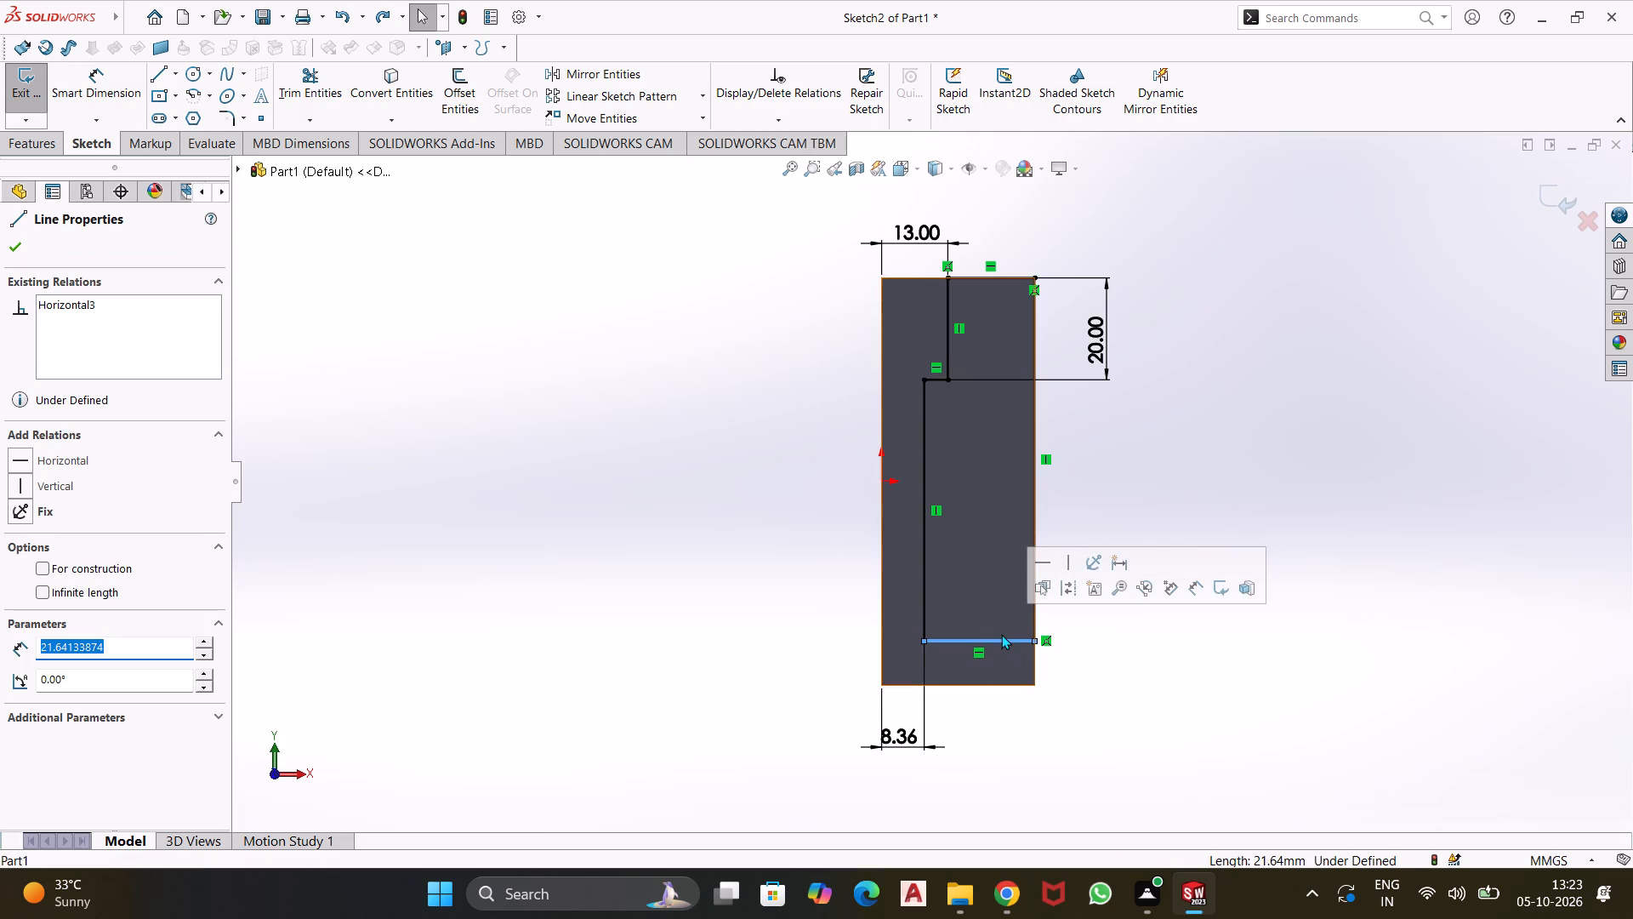
pyautogui.click(88, 80)
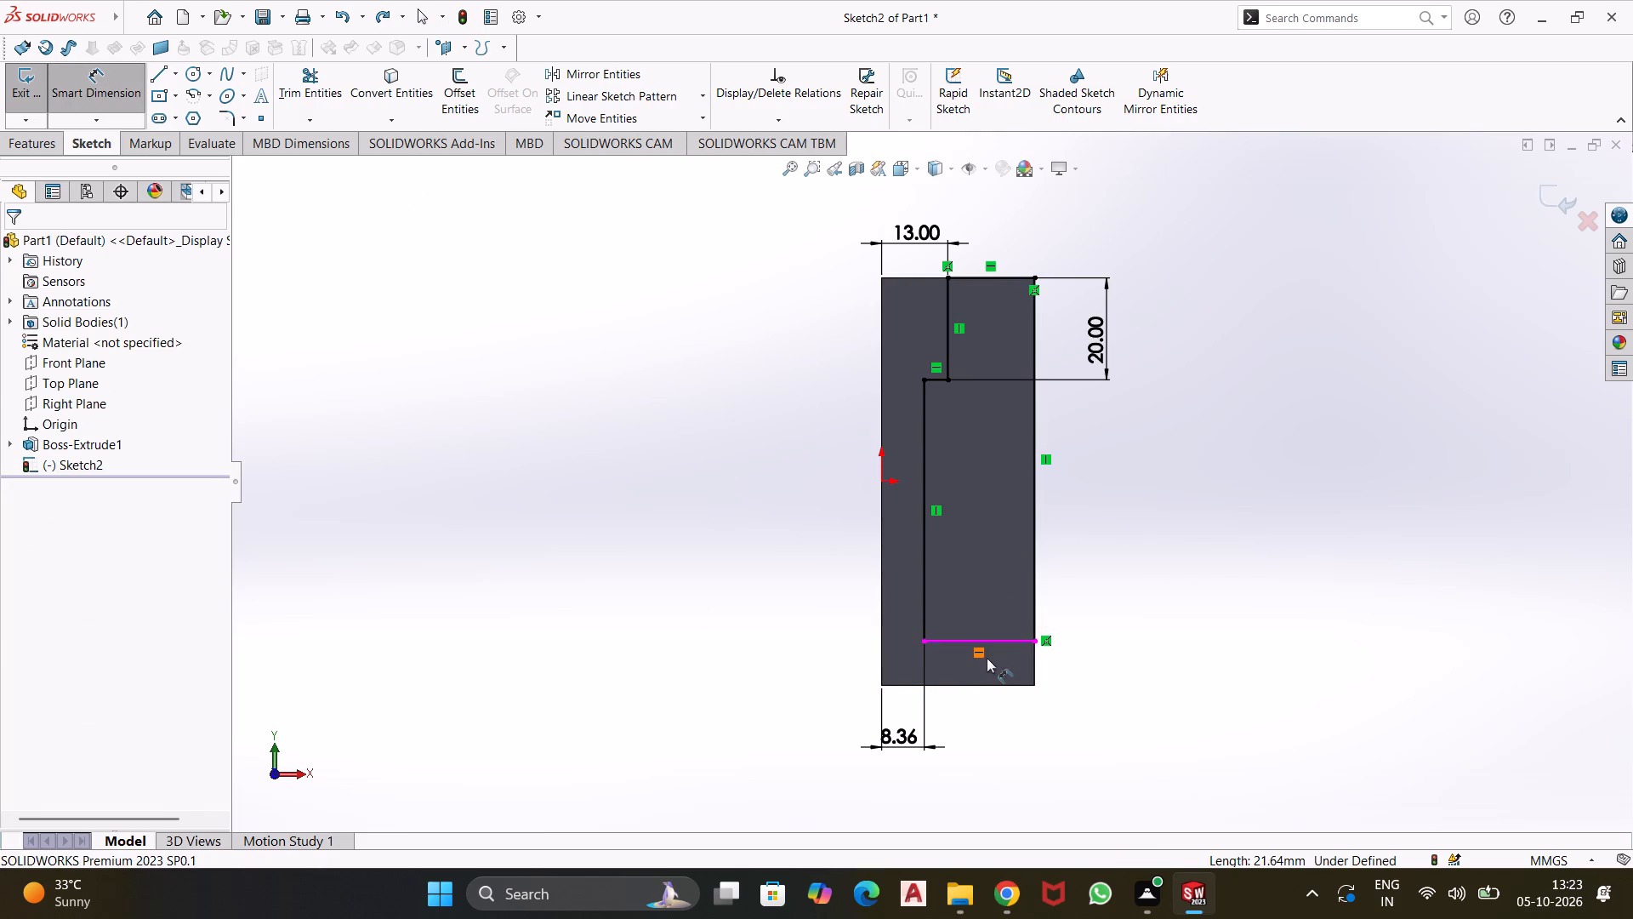
pyautogui.click(990, 643)
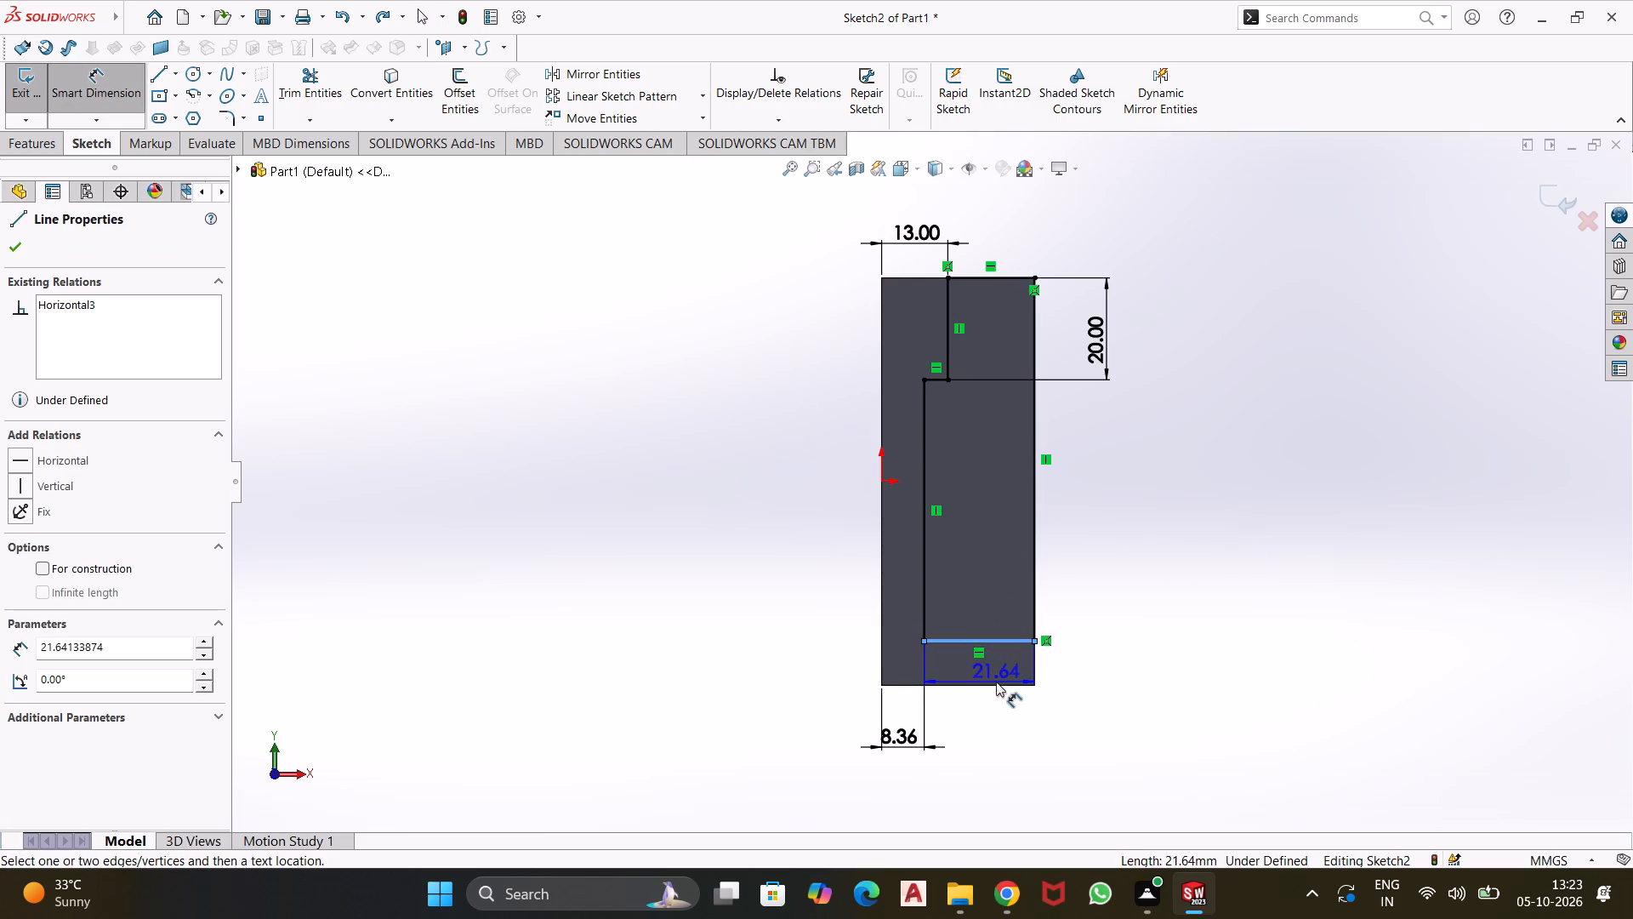
pyautogui.click(997, 684)
pyautogui.click(1071, 746)
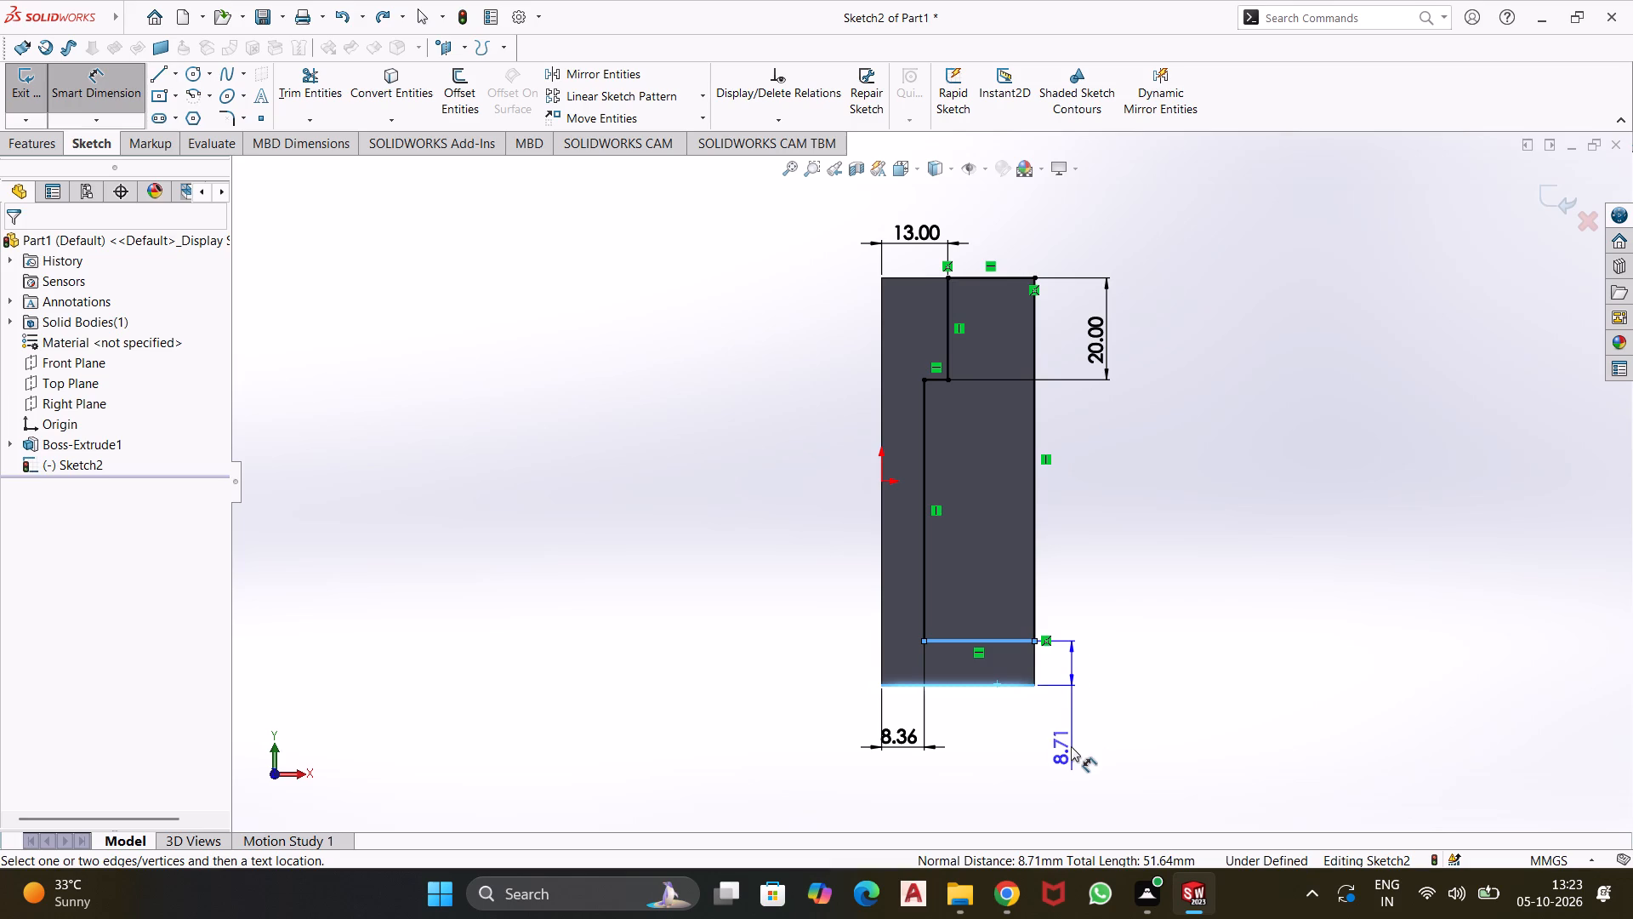
pyautogui.write('10')
pyautogui.press('Return')
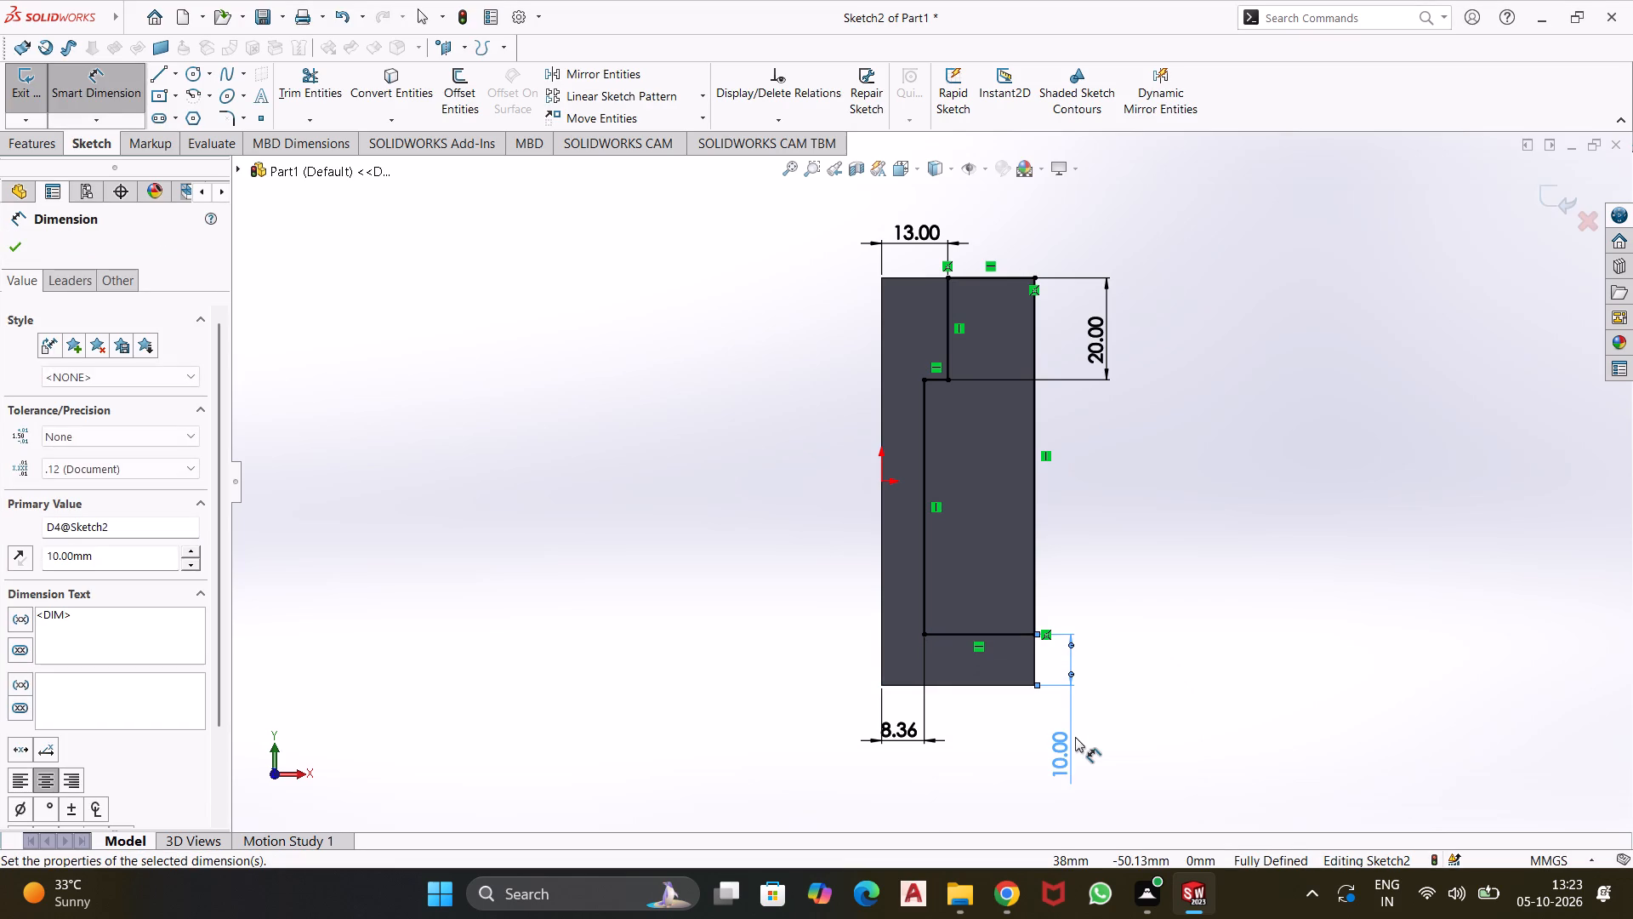
pyautogui.click(1103, 713)
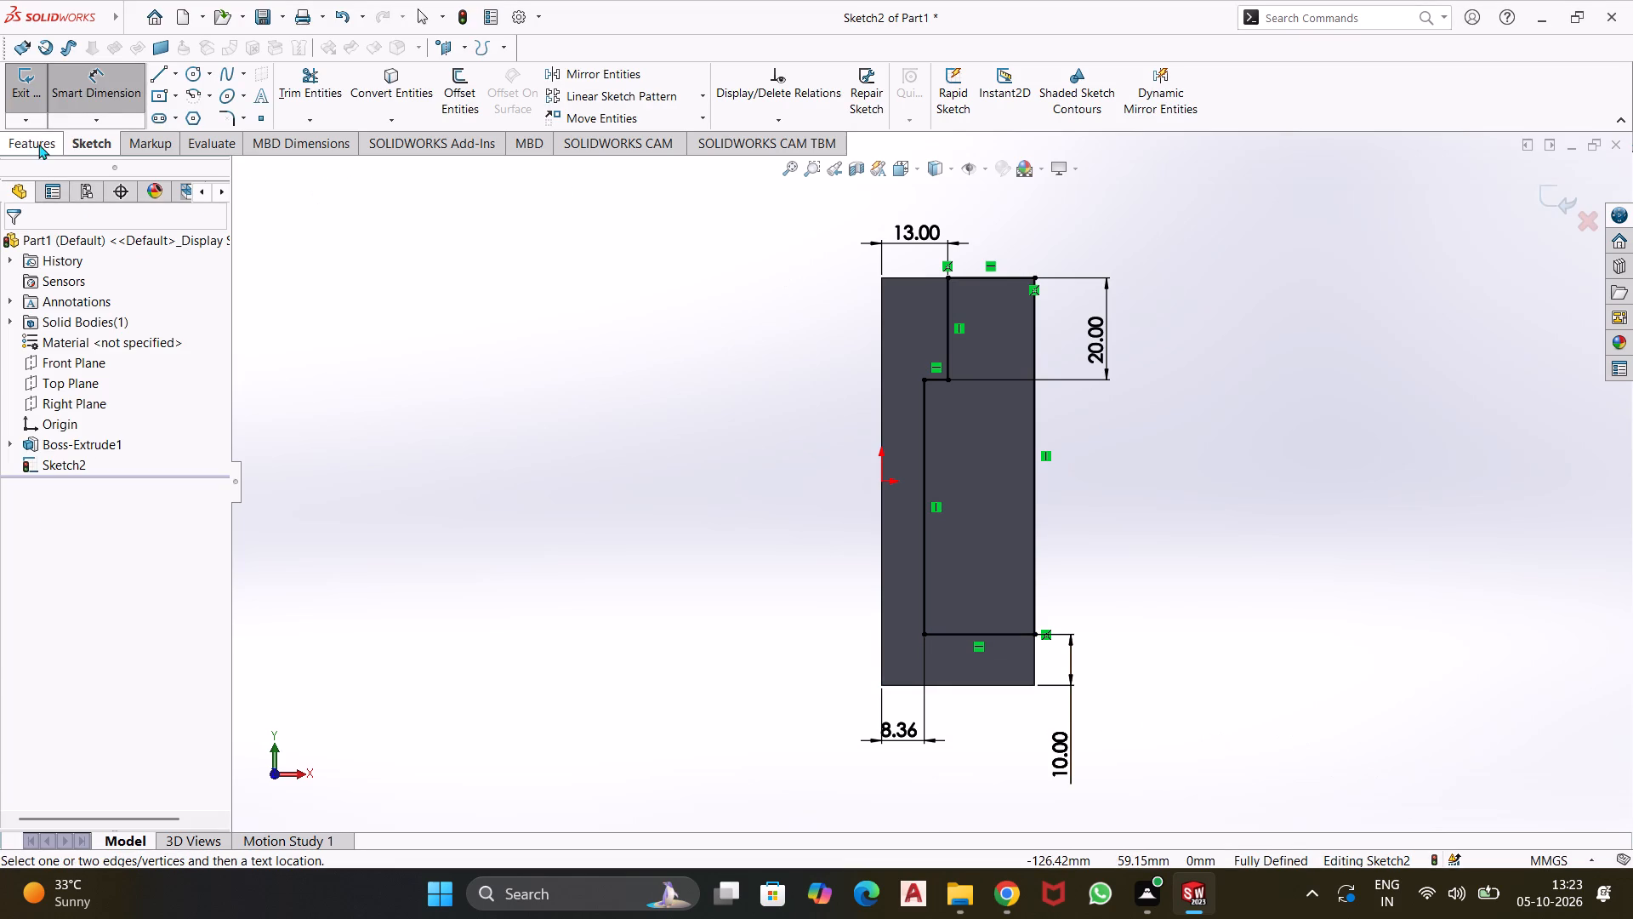
# Close the sketch and cut-extrude the stepped profile through all of the block.
pyautogui.click(30, 94)
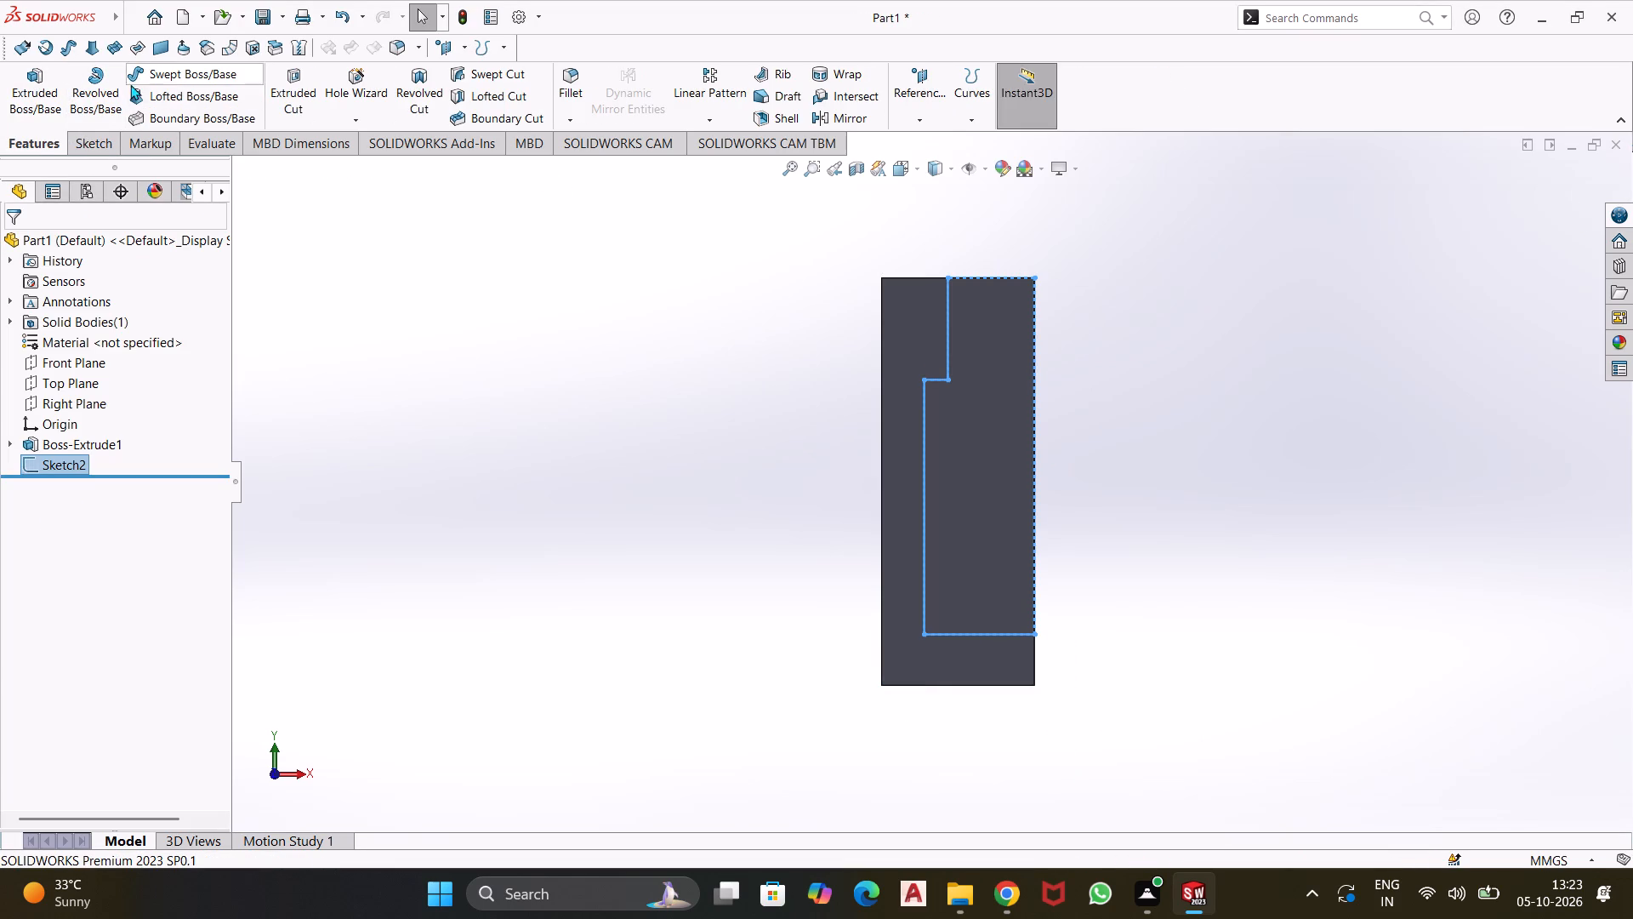
pyautogui.doubleClick(297, 88)
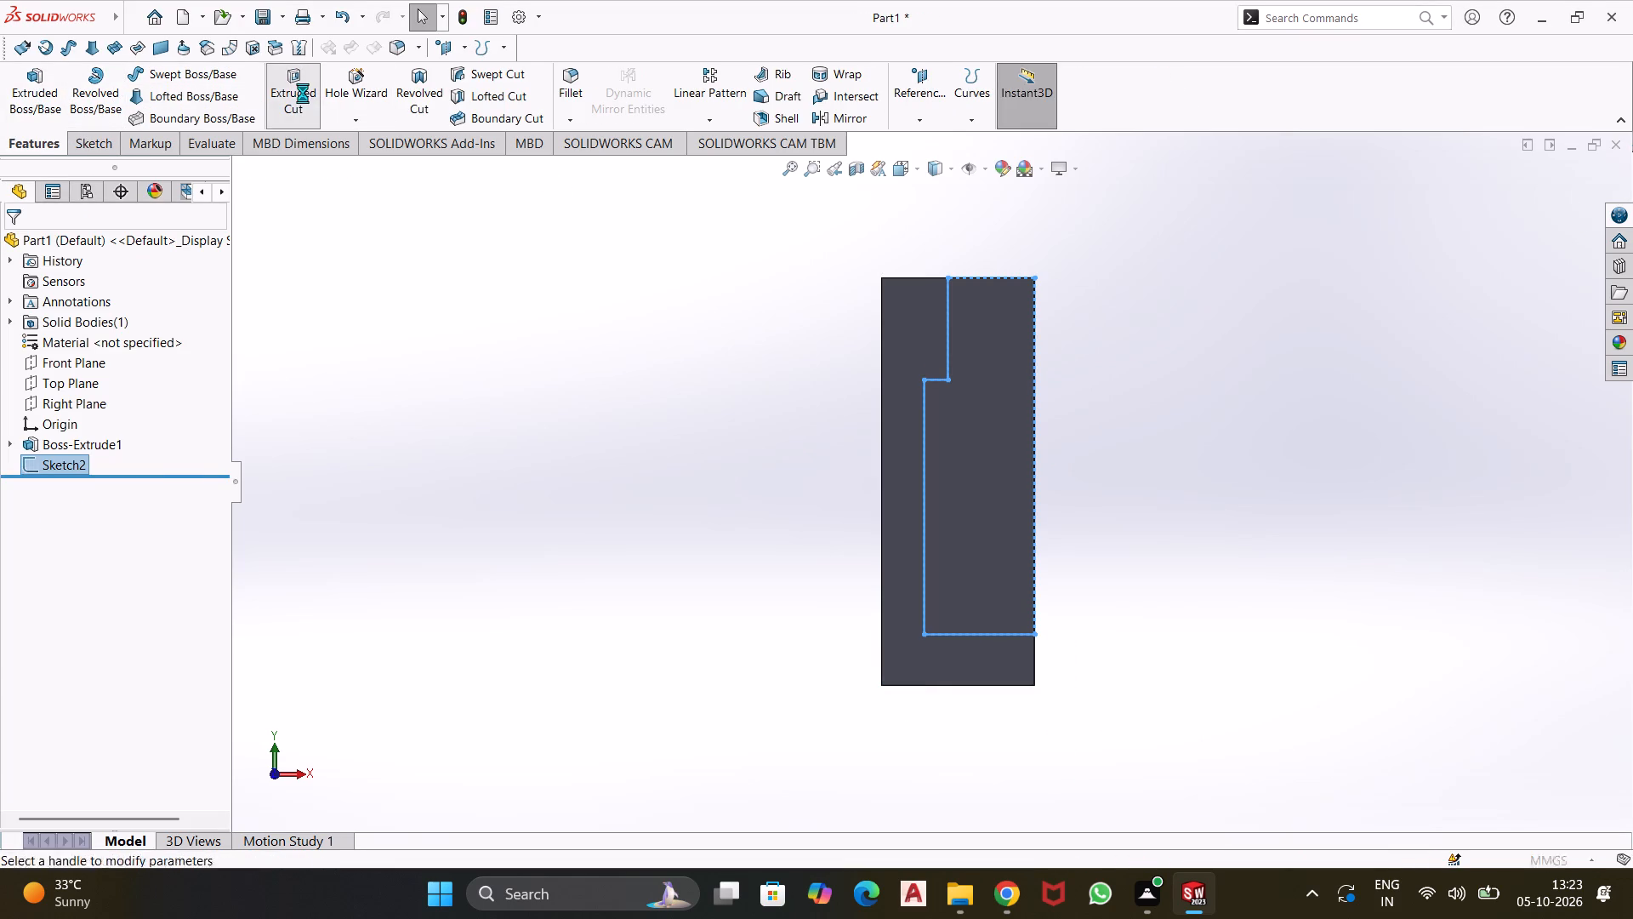
pyautogui.moveTo(1142, 635); pyautogui.dragTo(1015, 625, button='middle')
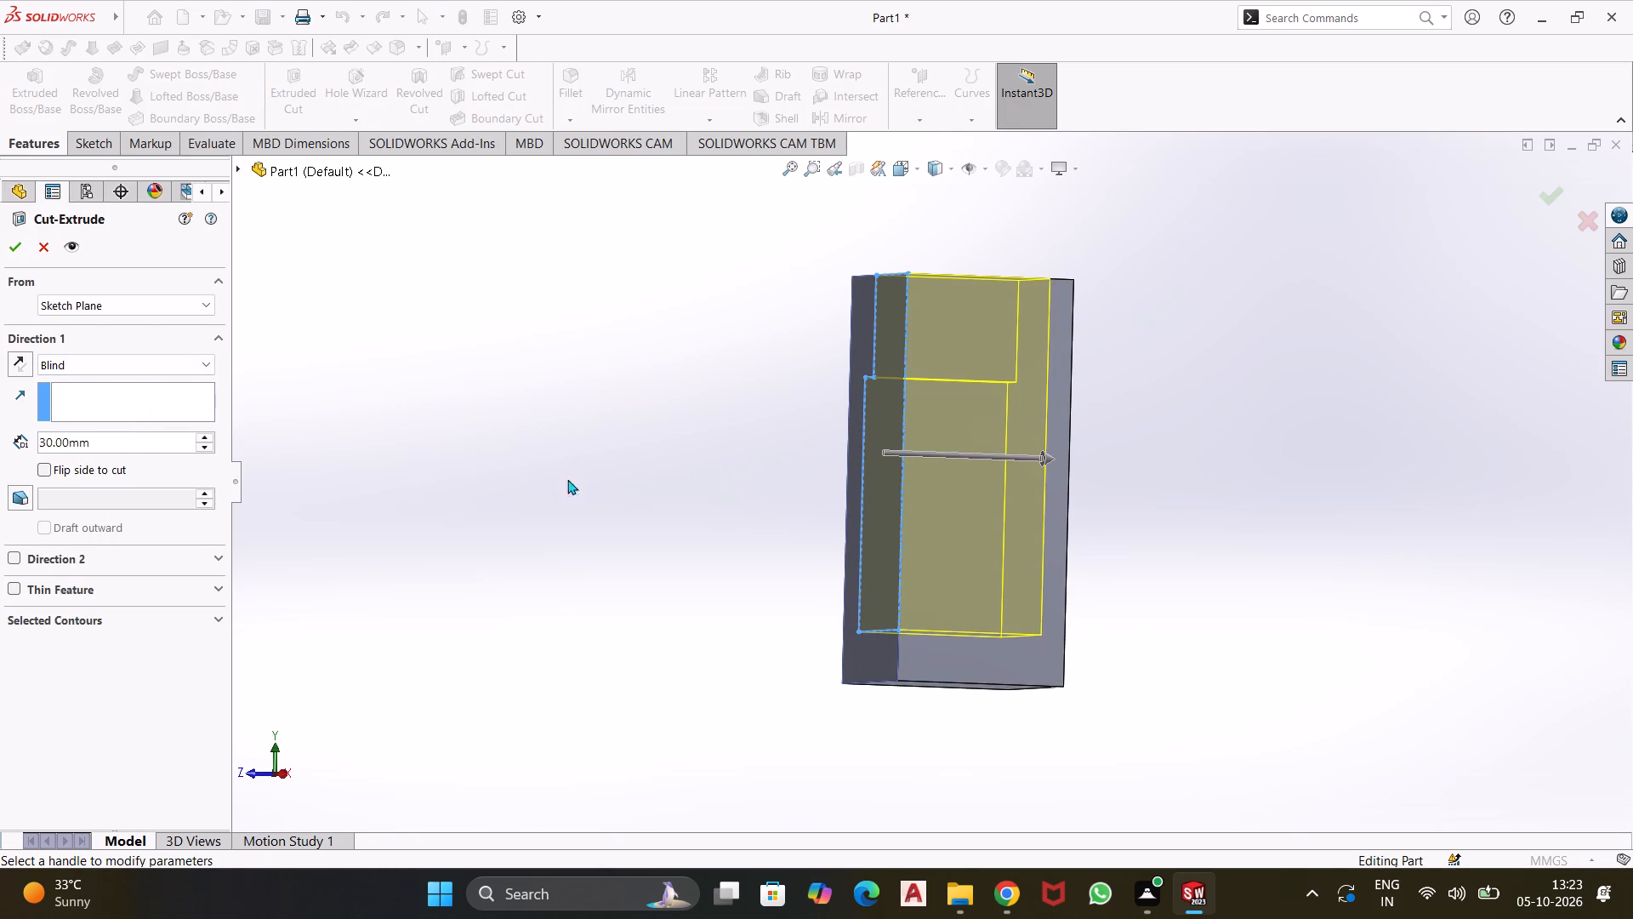
pyautogui.click(154, 363)
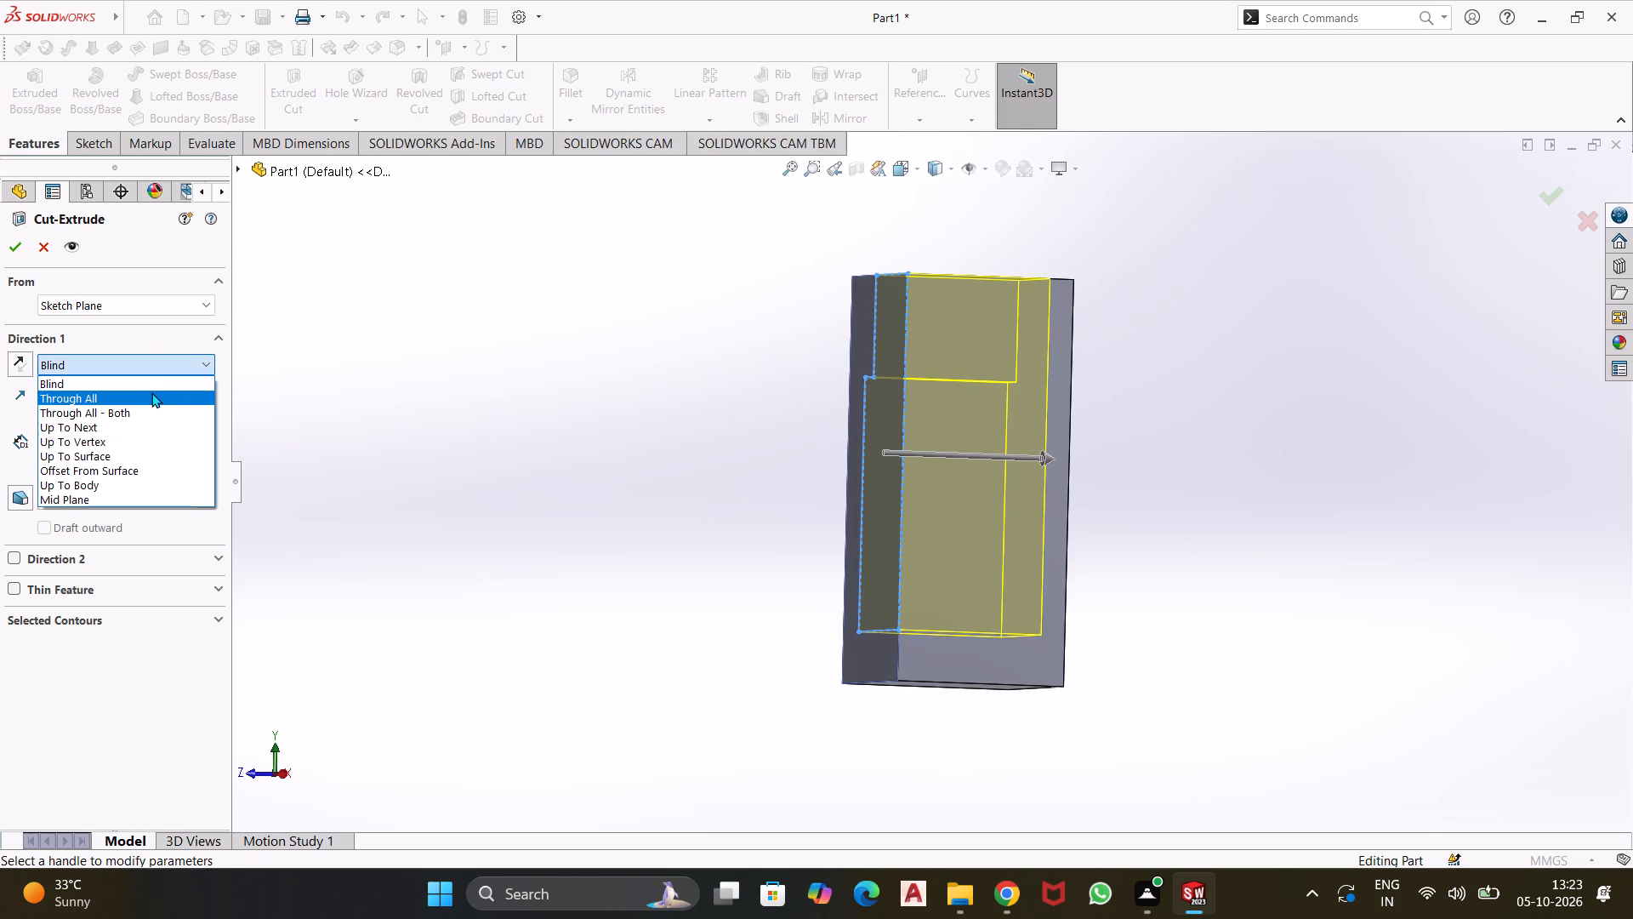
pyautogui.click(151, 392)
pyautogui.click(21, 254)
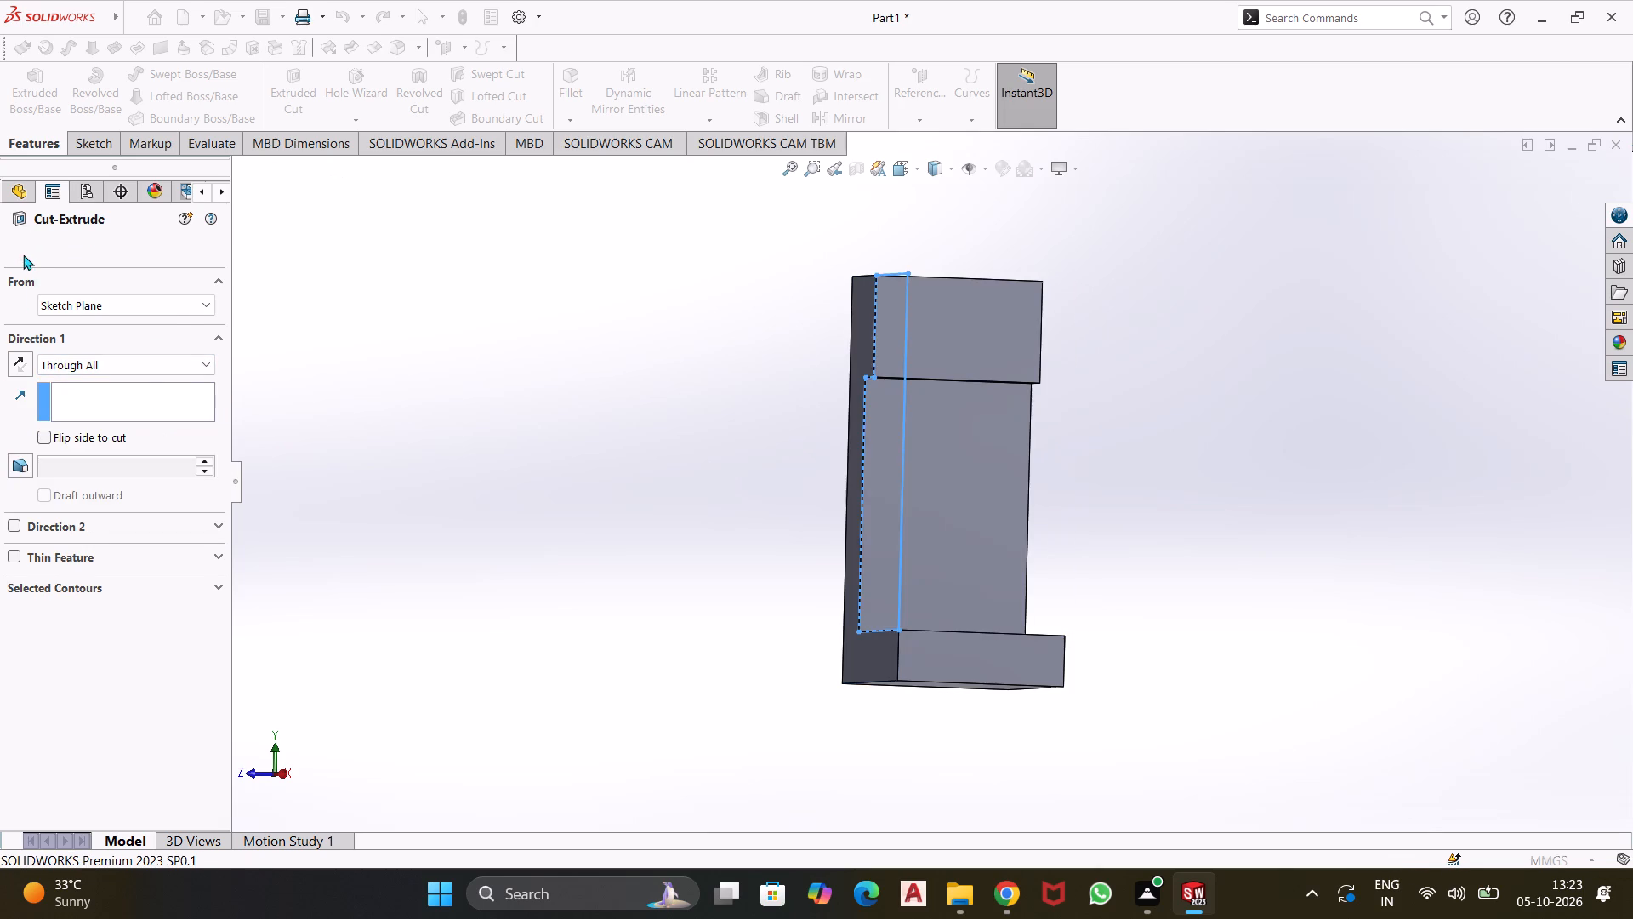
# On the recessed middle face, sketch a circle about 24 mm in diameter, centred about 9.7 mm directly below the origin.
pyautogui.moveTo(454, 504); pyautogui.dragTo(555, 508, button='middle')
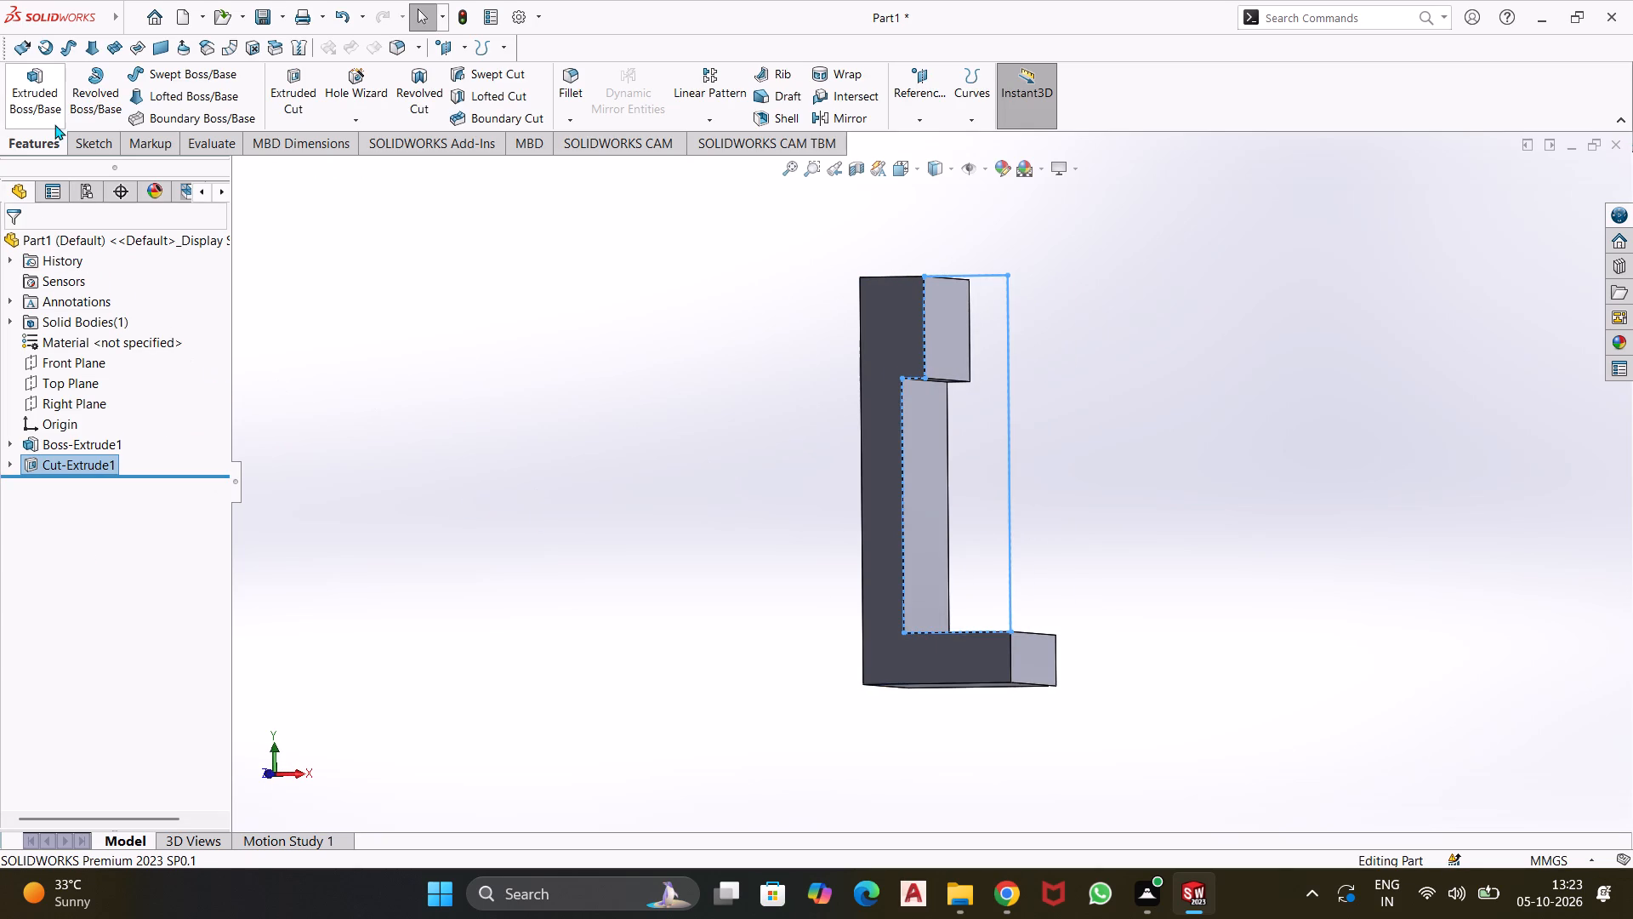
pyautogui.click(716, 436)
pyautogui.moveTo(712, 565); pyautogui.dragTo(517, 574, button='middle')
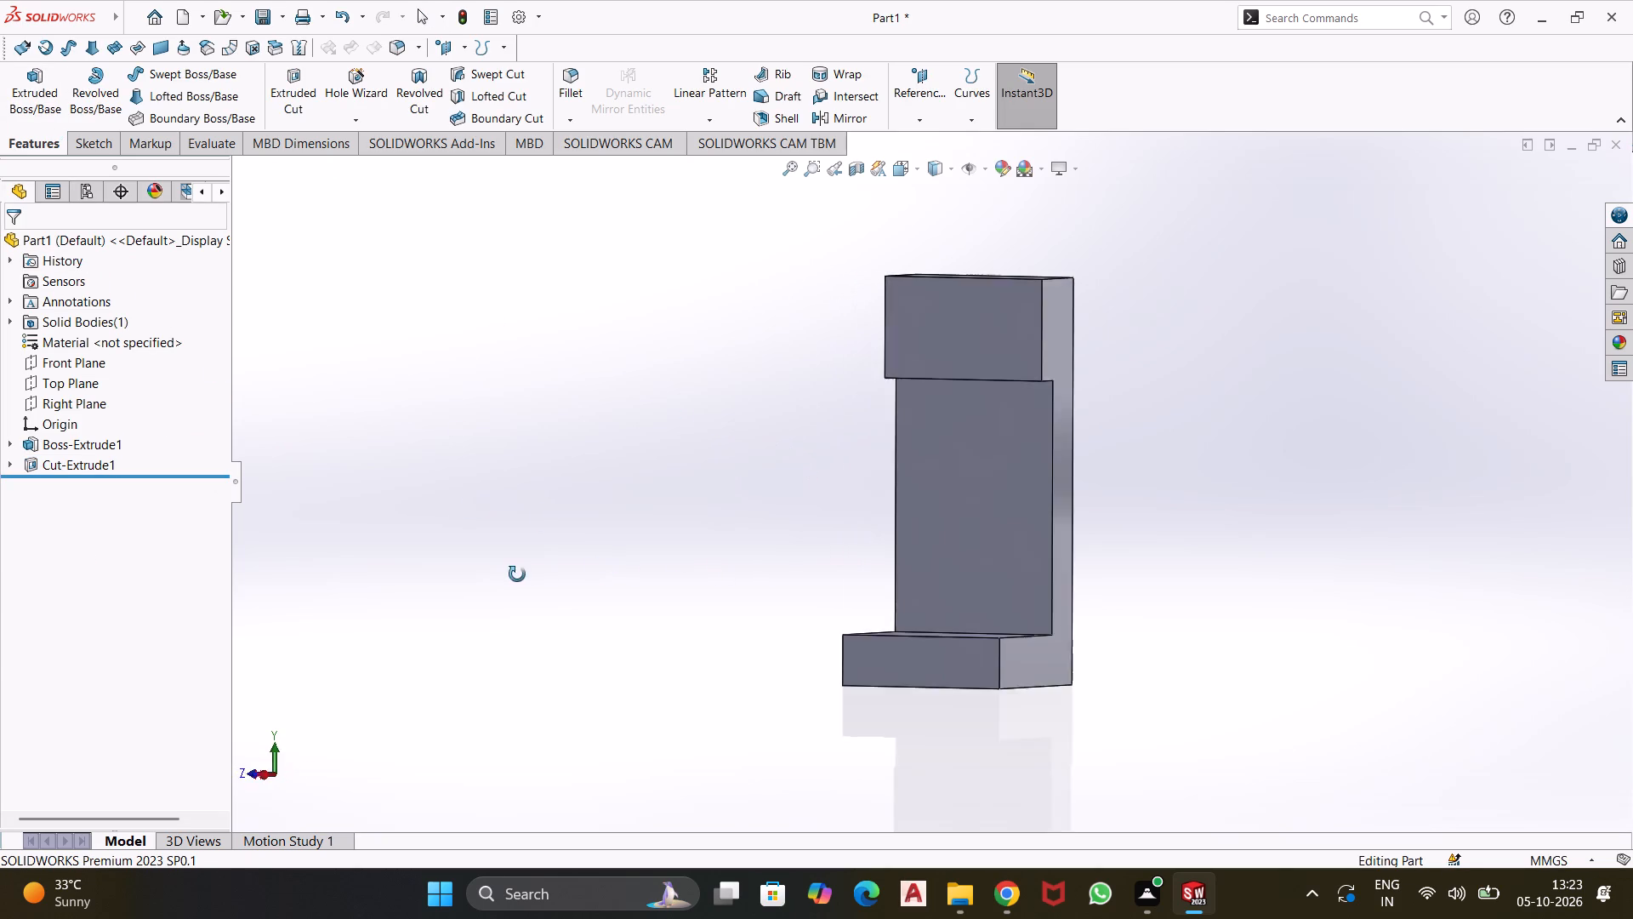
pyautogui.moveTo(517, 574); pyautogui.dragTo(663, 558, button='middle')
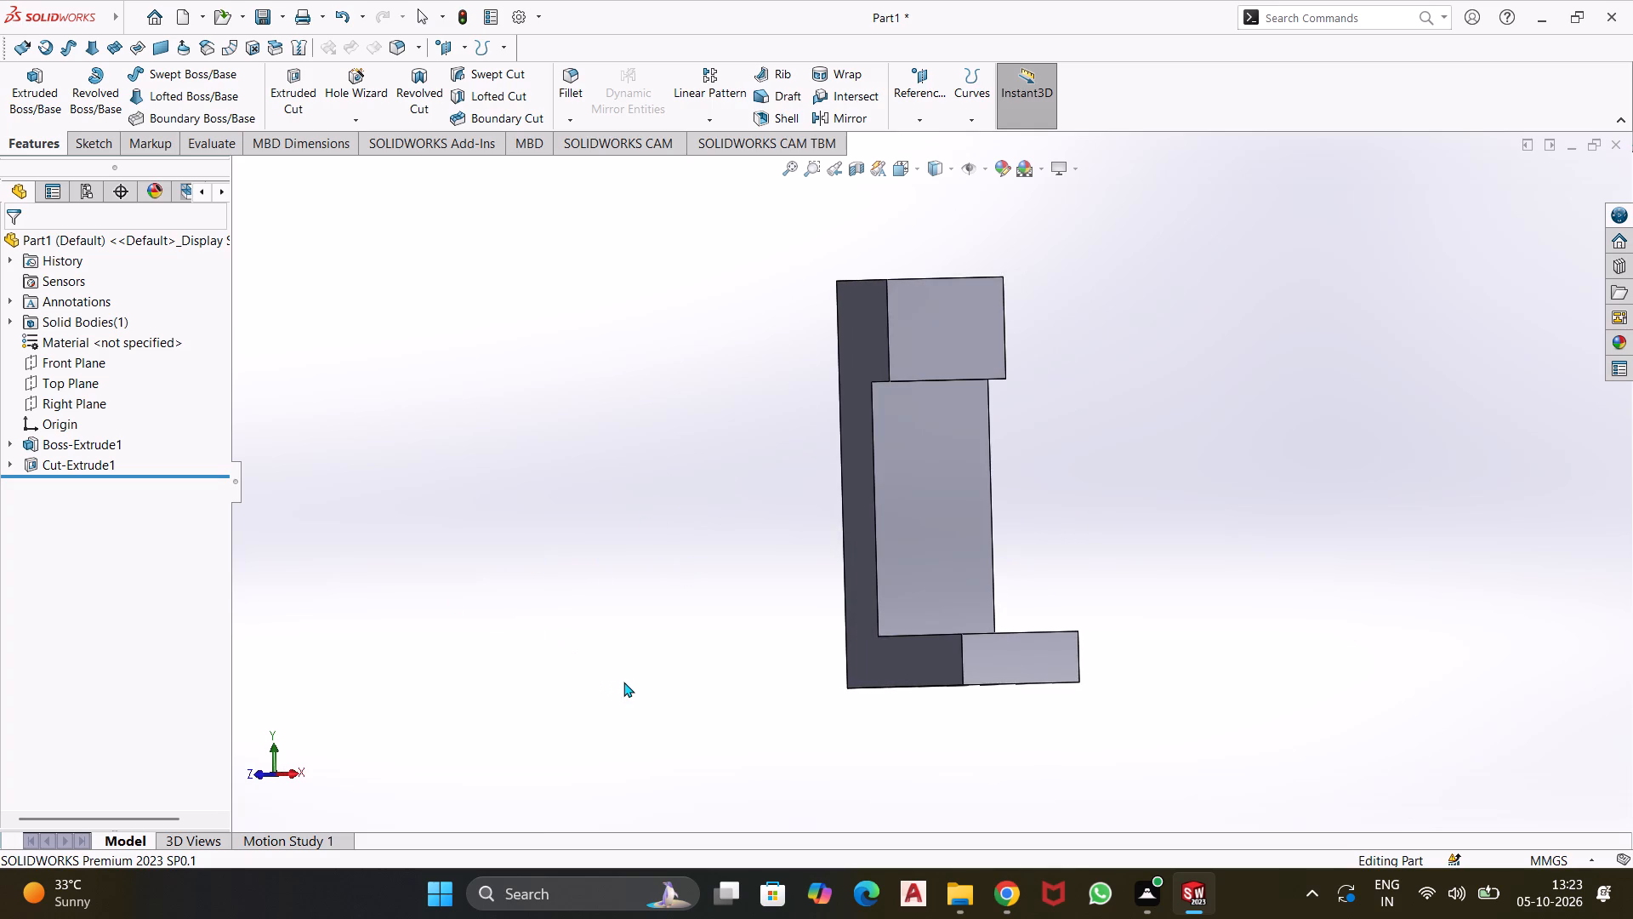
pyautogui.moveTo(624, 682); pyautogui.dragTo(519, 665, button='middle')
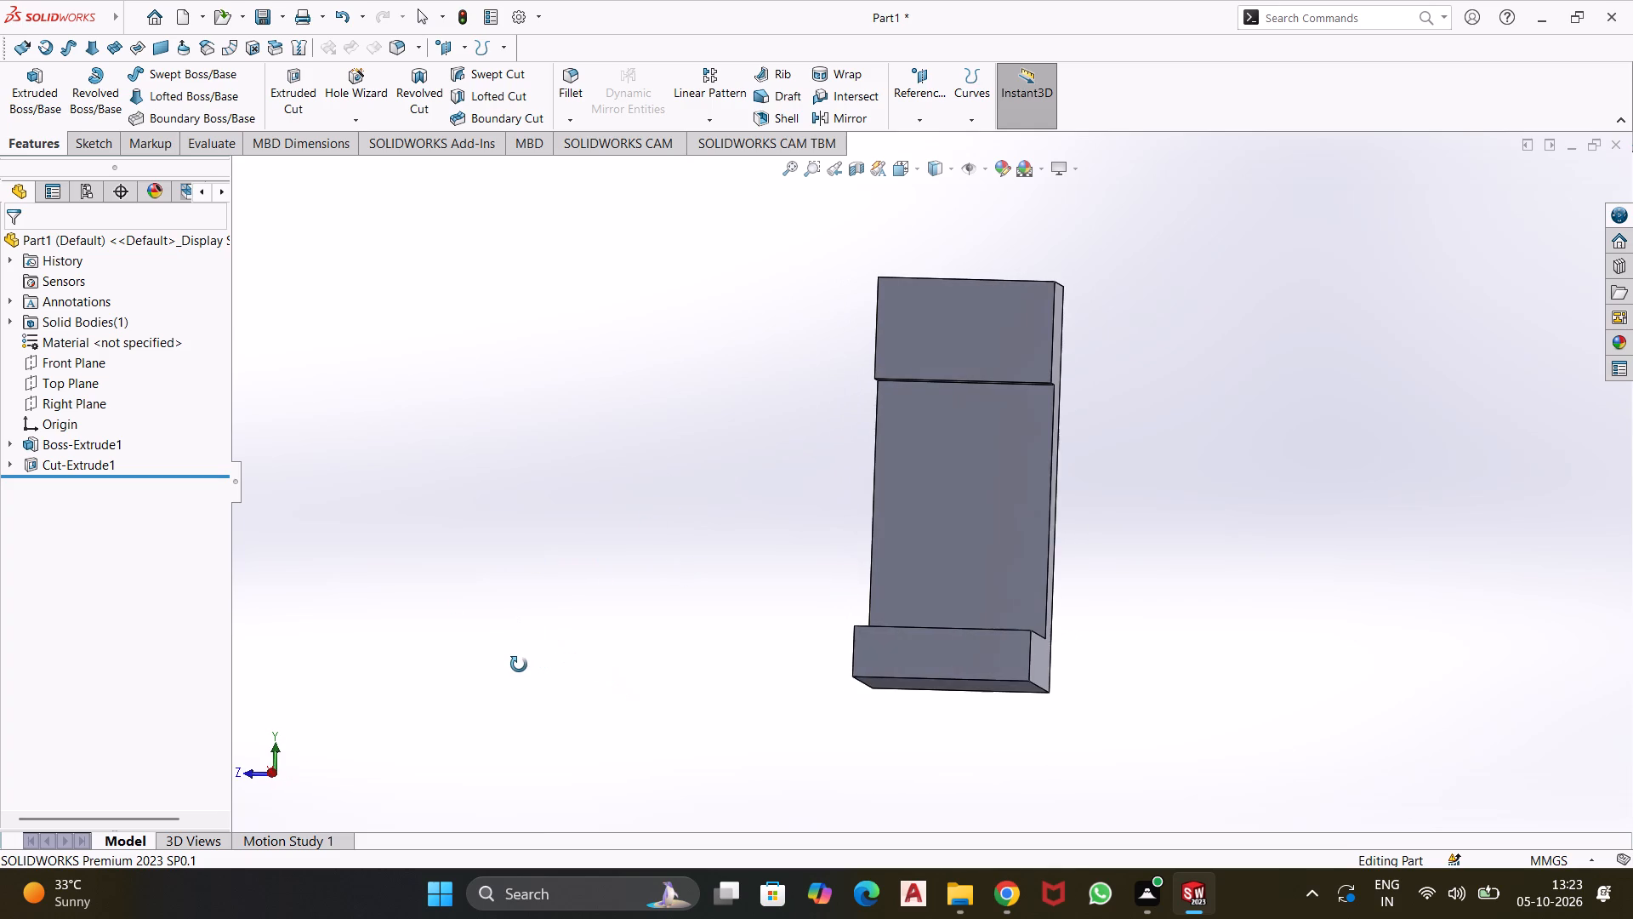
pyautogui.moveTo(519, 665); pyautogui.dragTo(543, 688, button='middle')
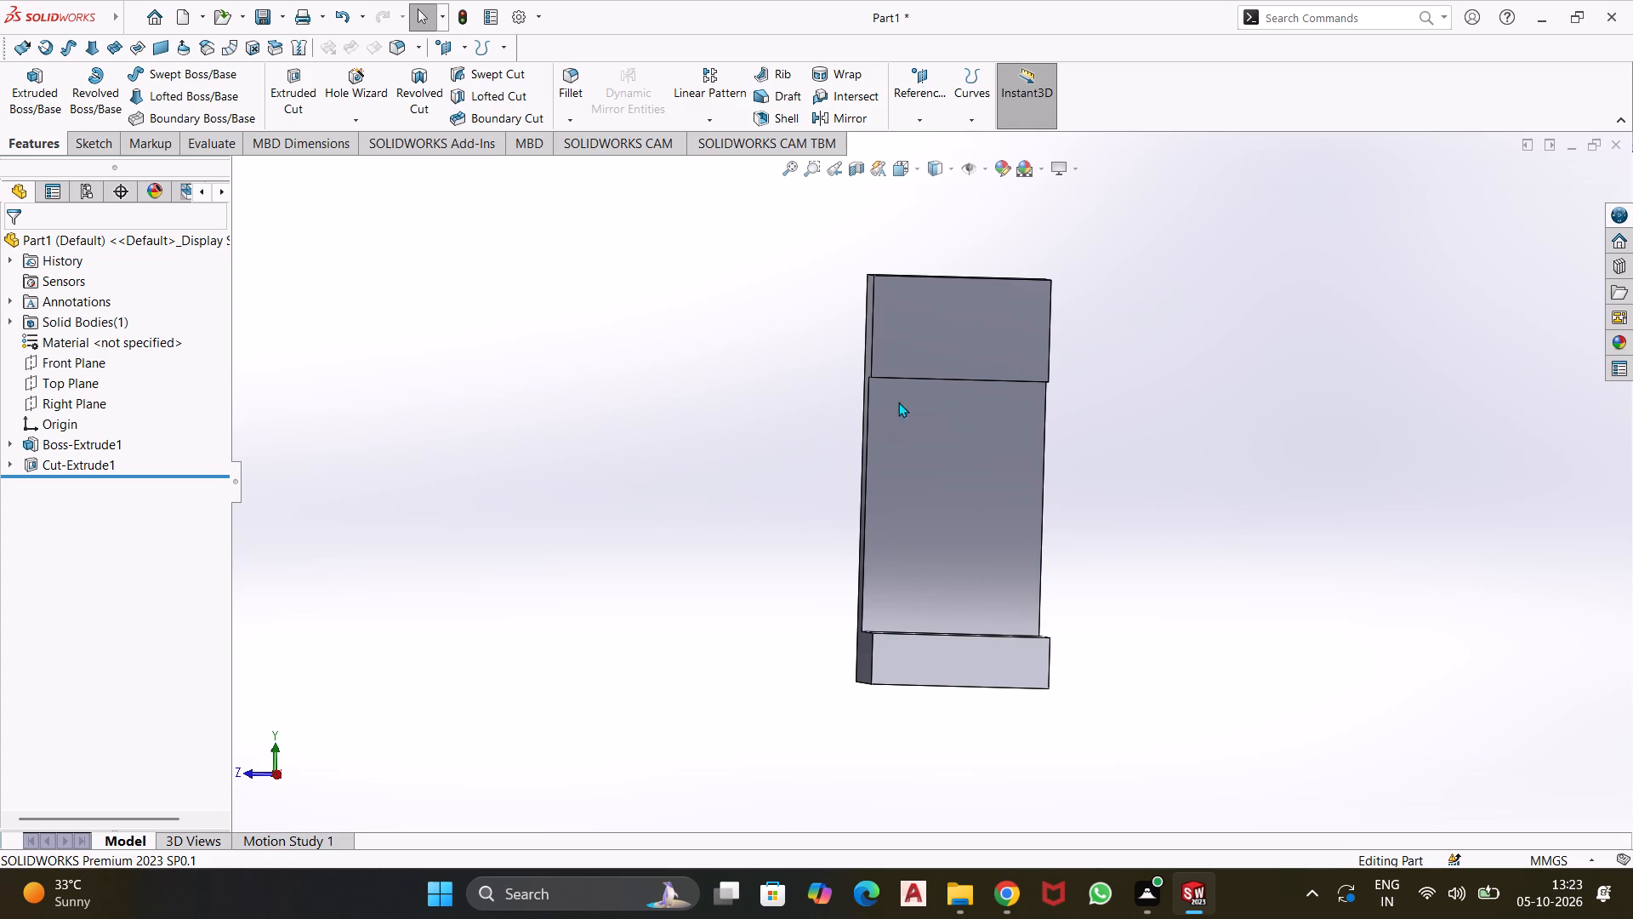
pyautogui.click(989, 497)
pyautogui.click(1061, 459)
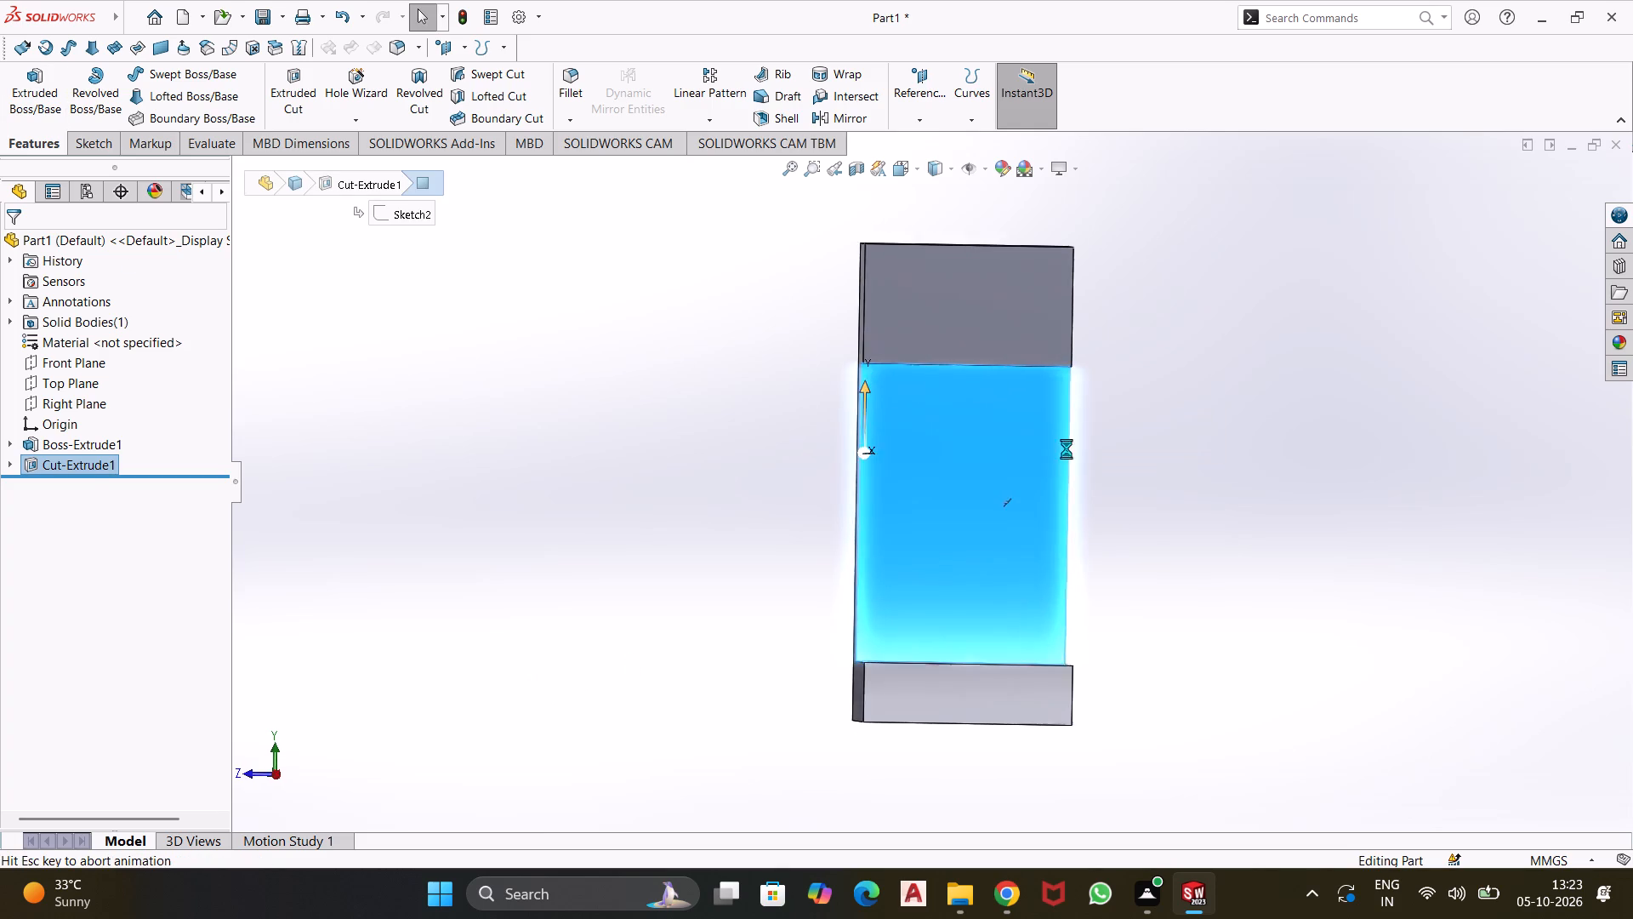
pyautogui.click(194, 72)
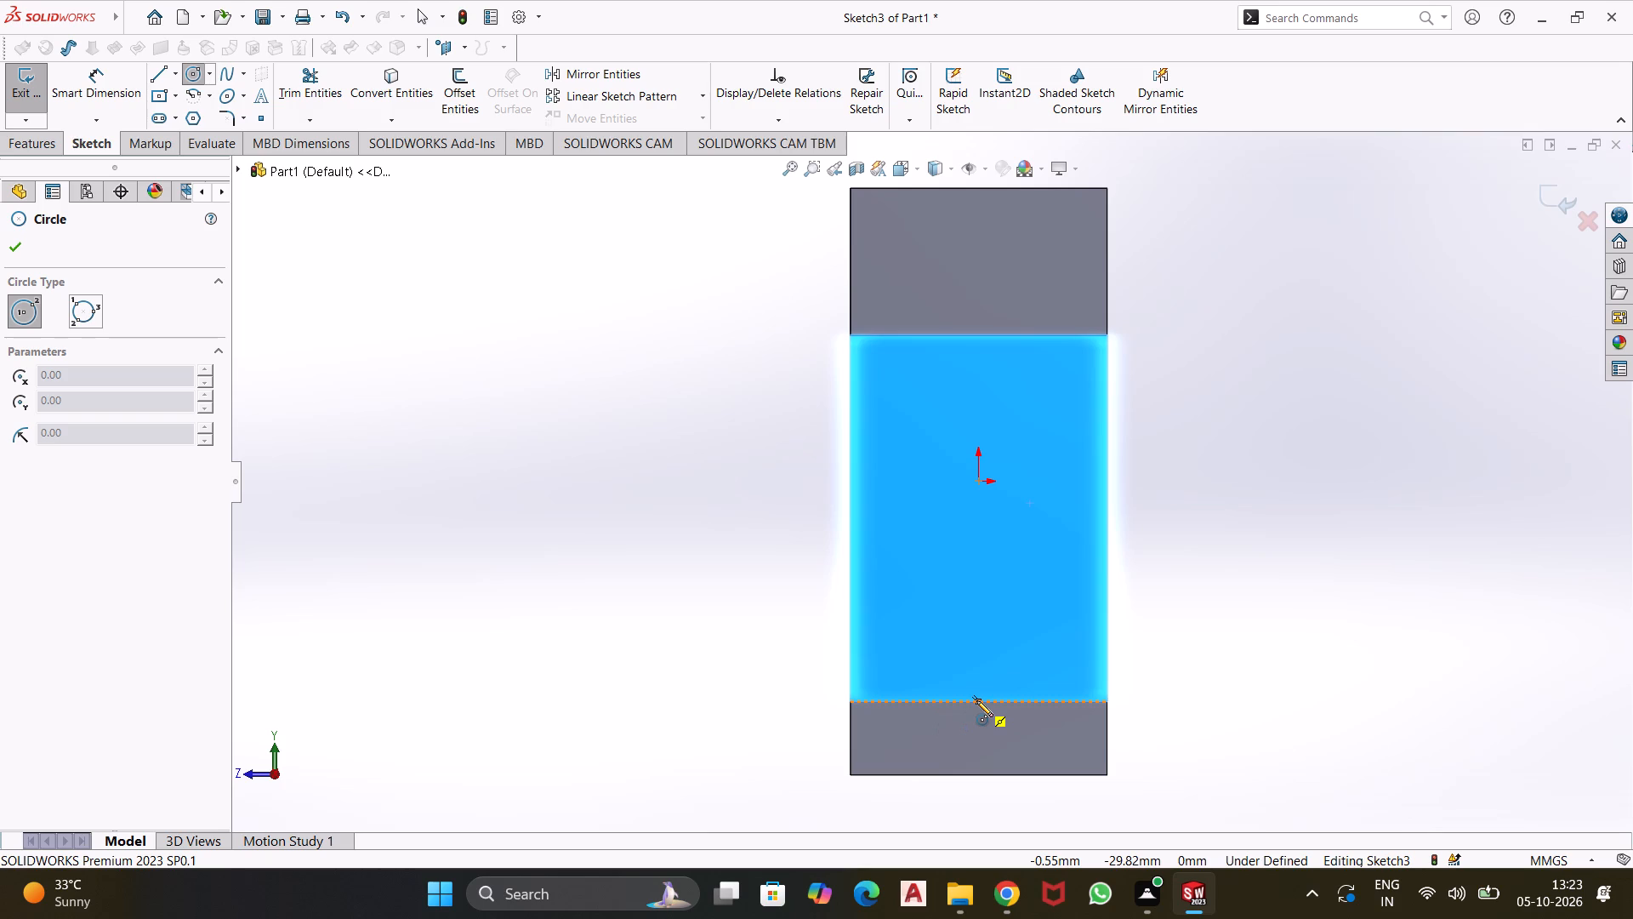
pyautogui.click(982, 553)
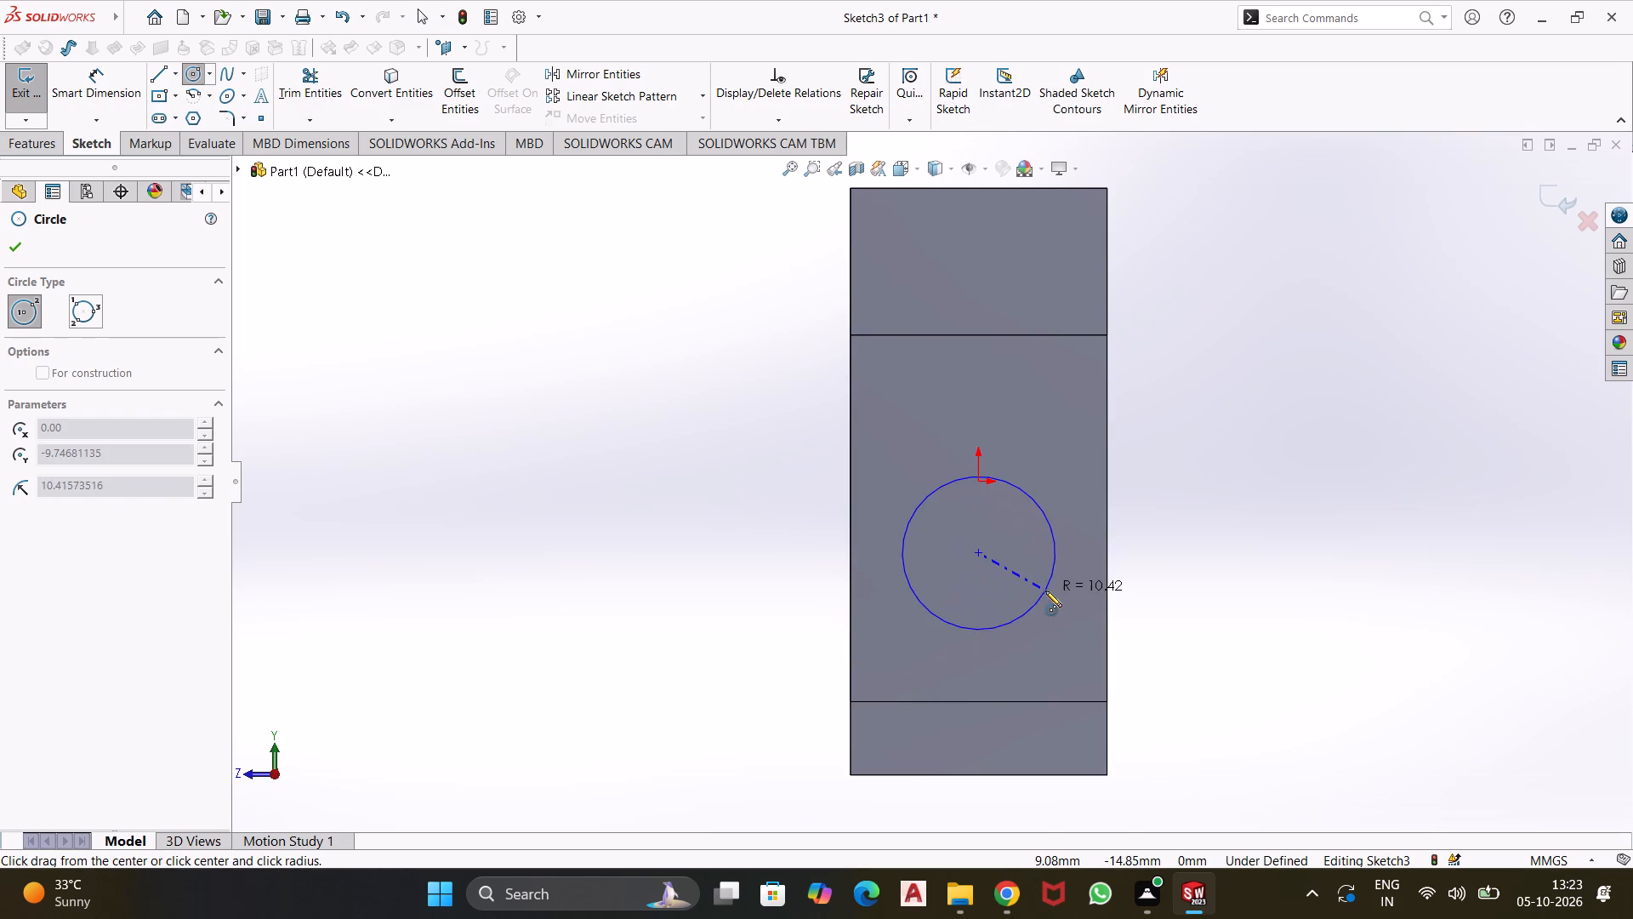
pyautogui.click(1063, 576)
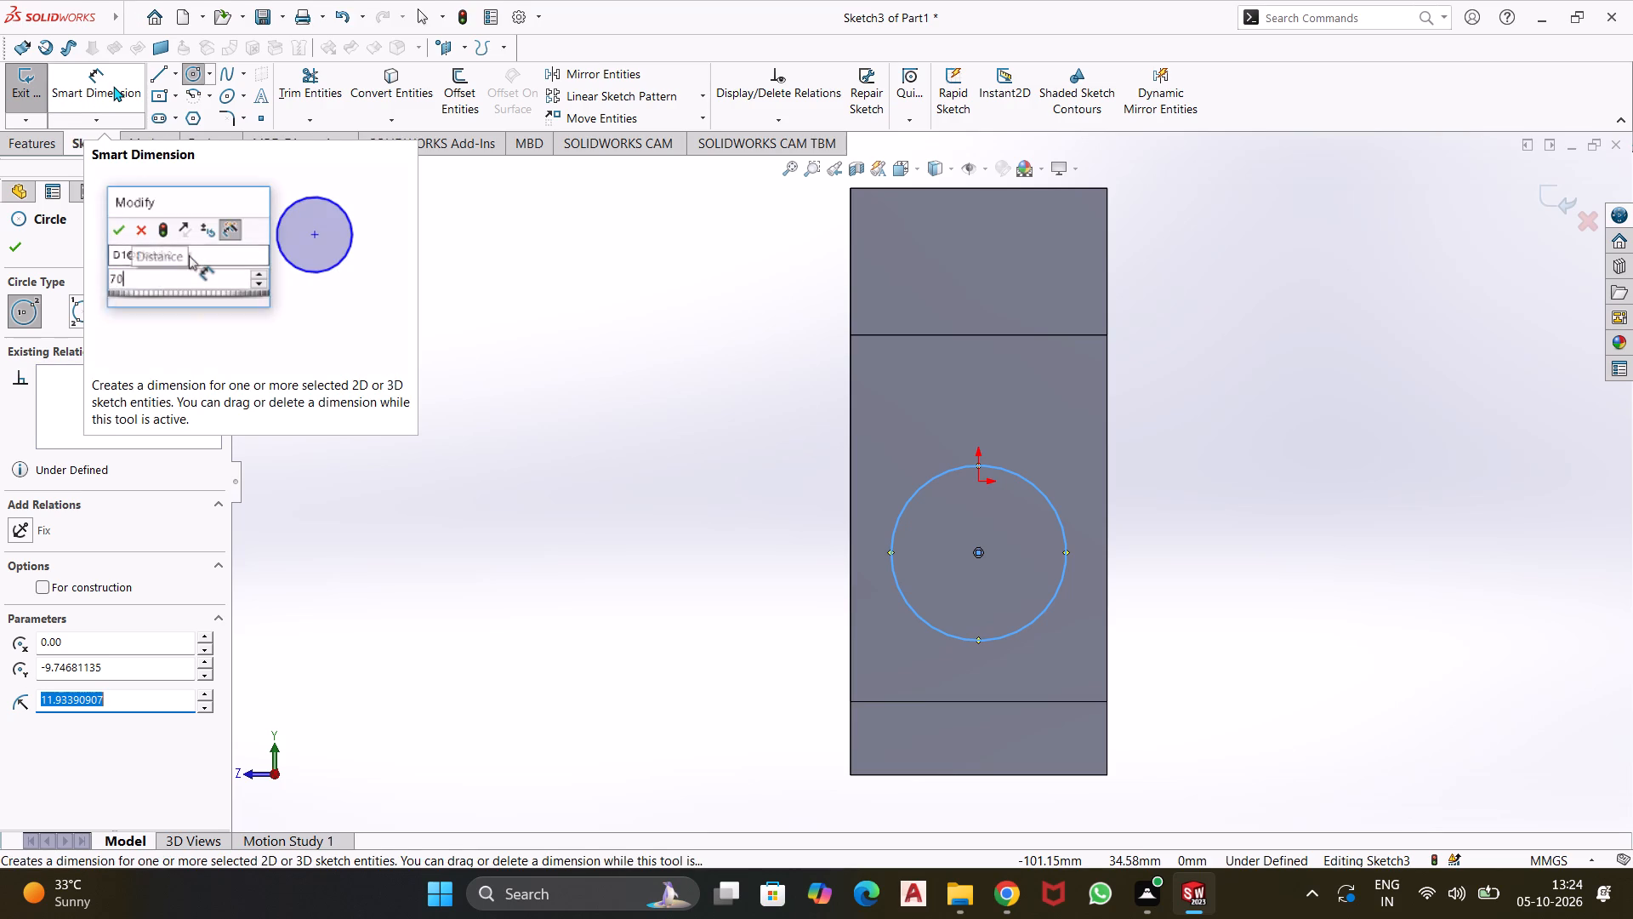
# Dimension the circle to 27 mm in diameter.
pyautogui.click(113, 86)
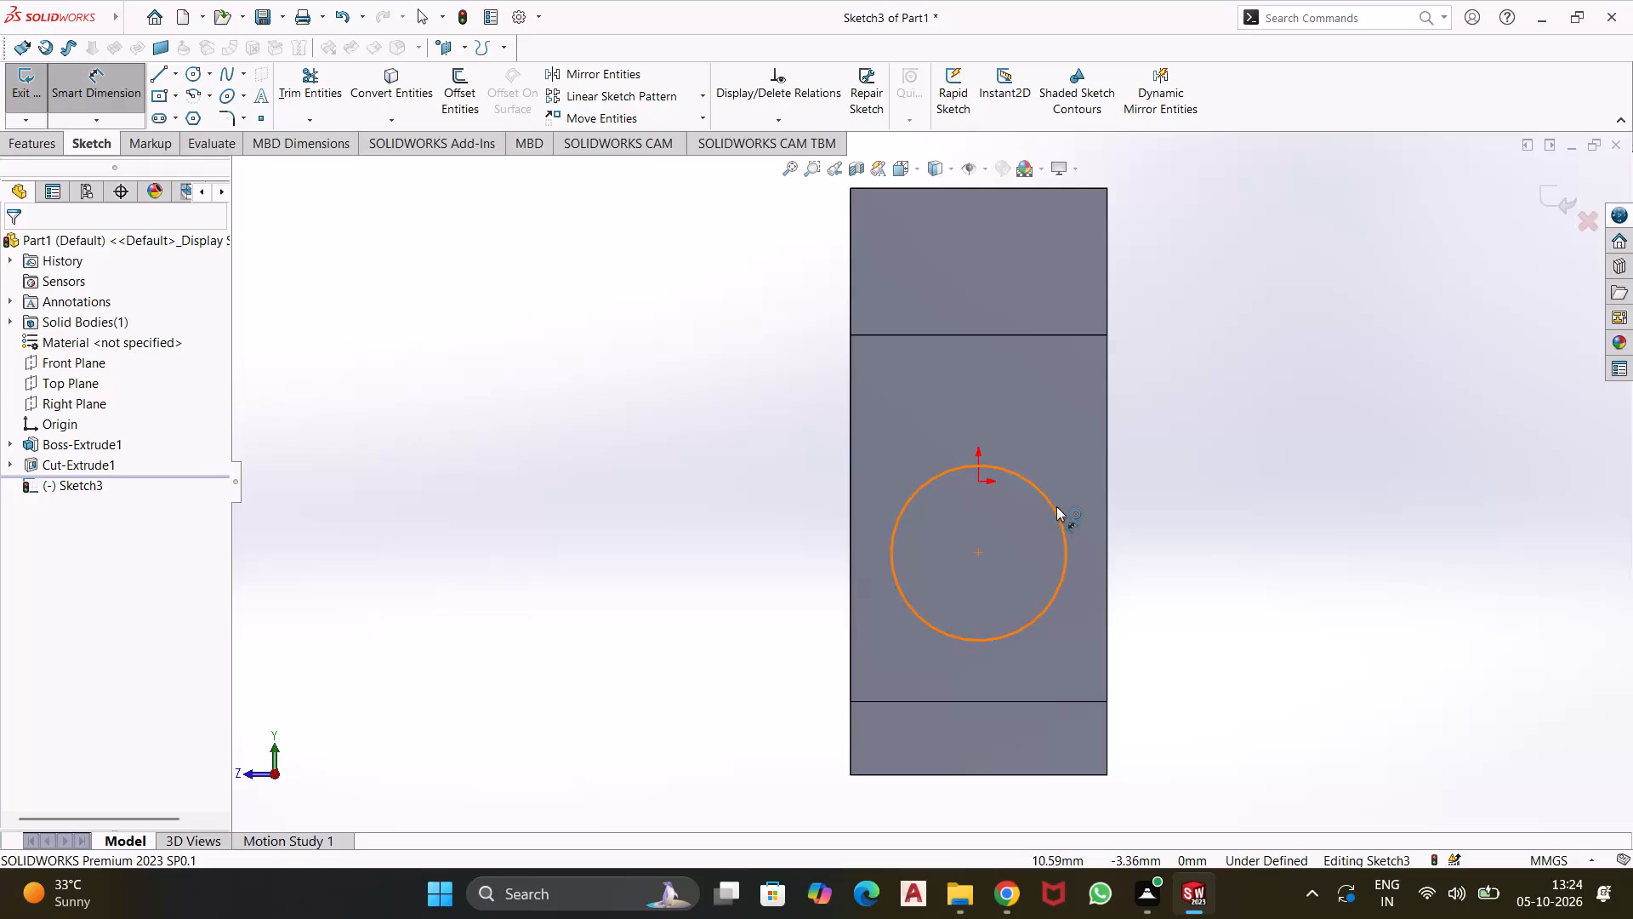
pyautogui.click(1056, 506)
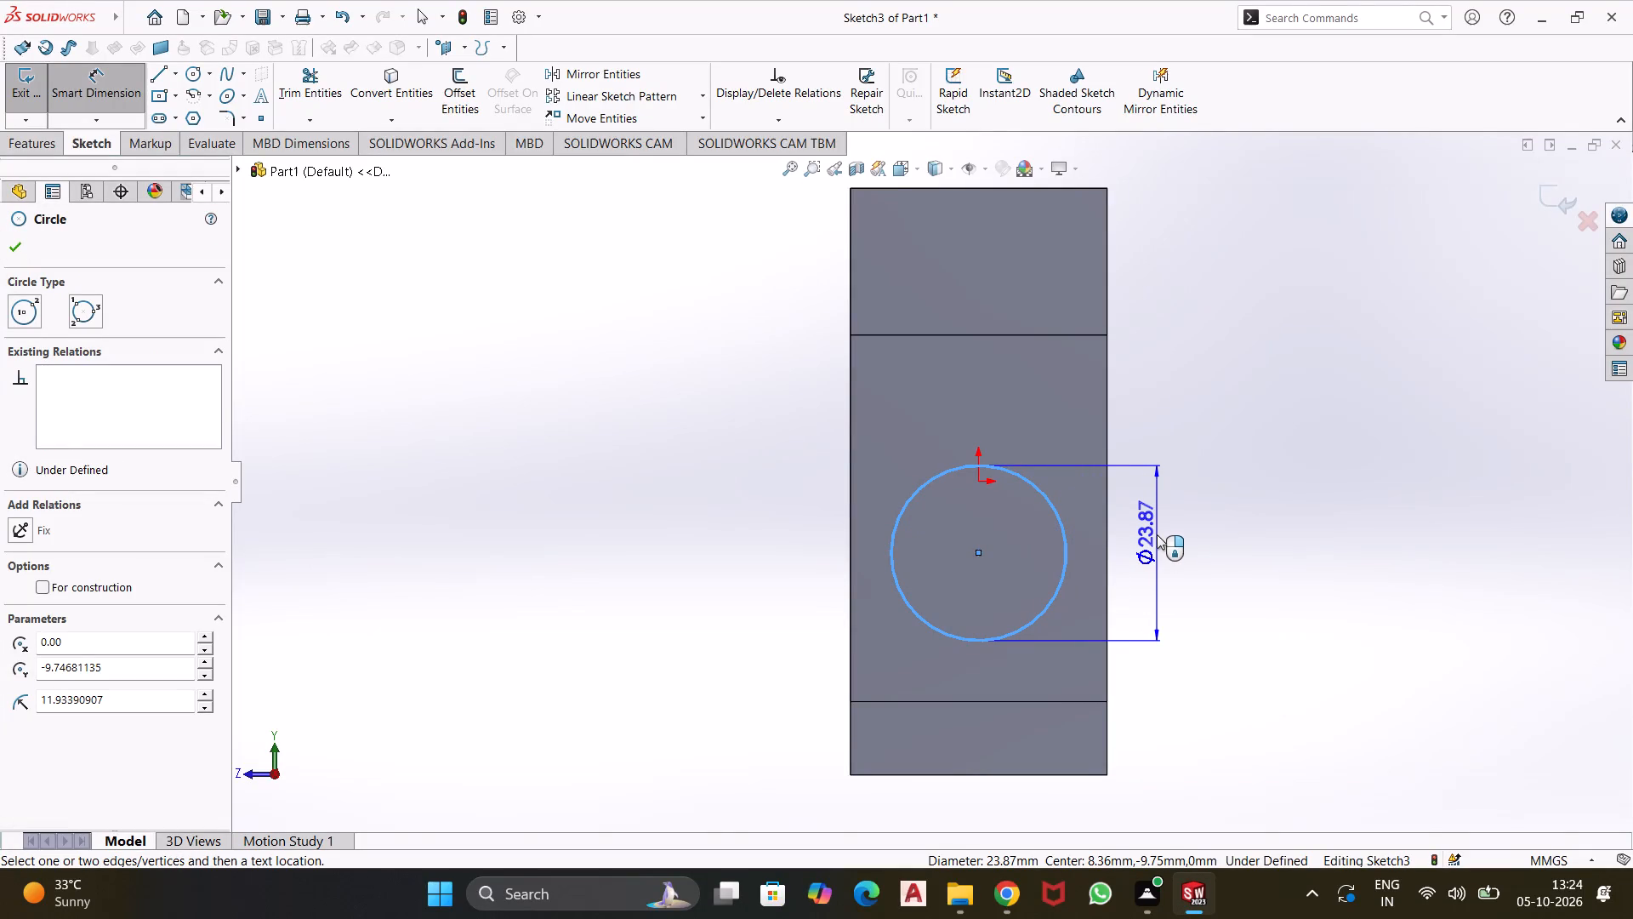
pyautogui.click(1157, 534)
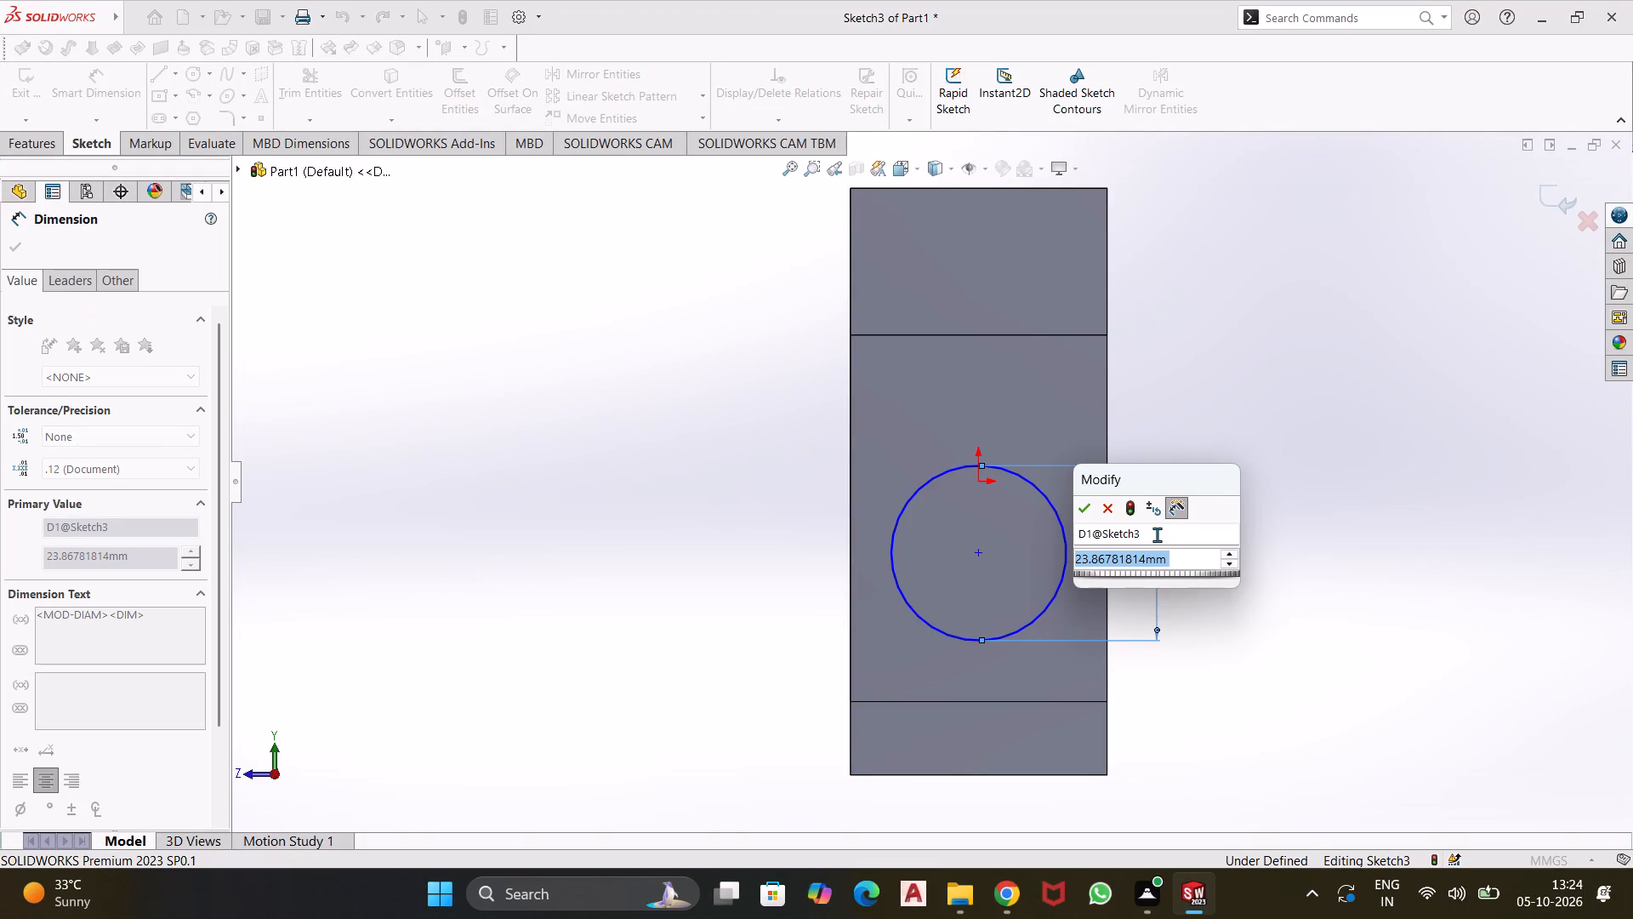
pyautogui.write('27')
pyautogui.press('Return')
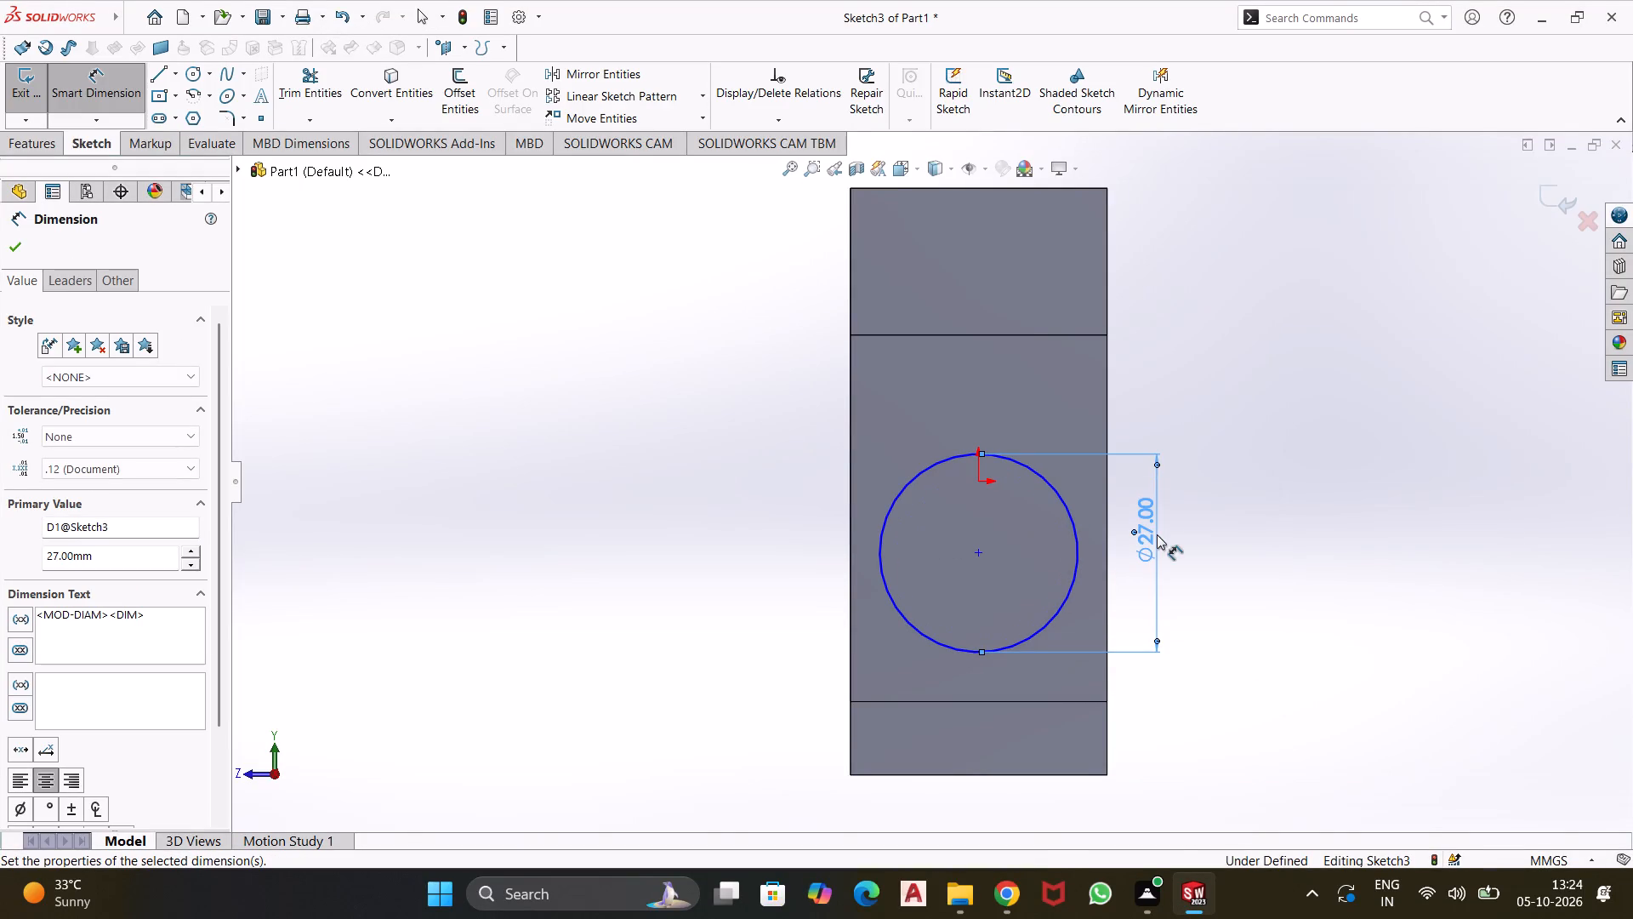
# Dimension the circle's centre to 20 mm above the recessed face's lower edge.
pyautogui.click(978, 552)
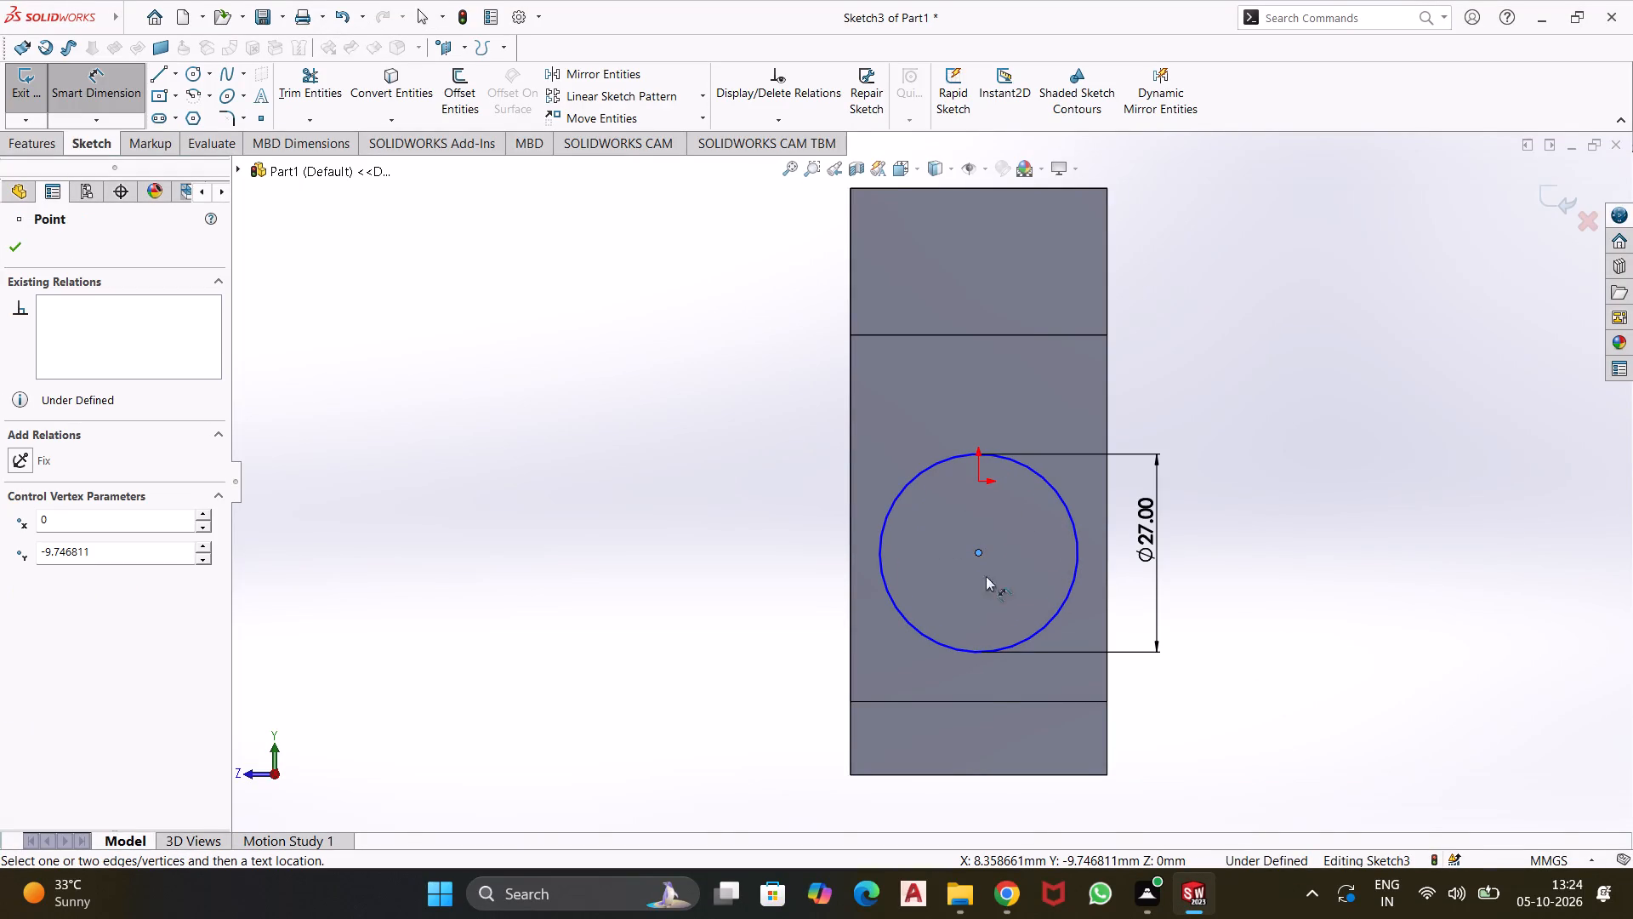
pyautogui.click(975, 699)
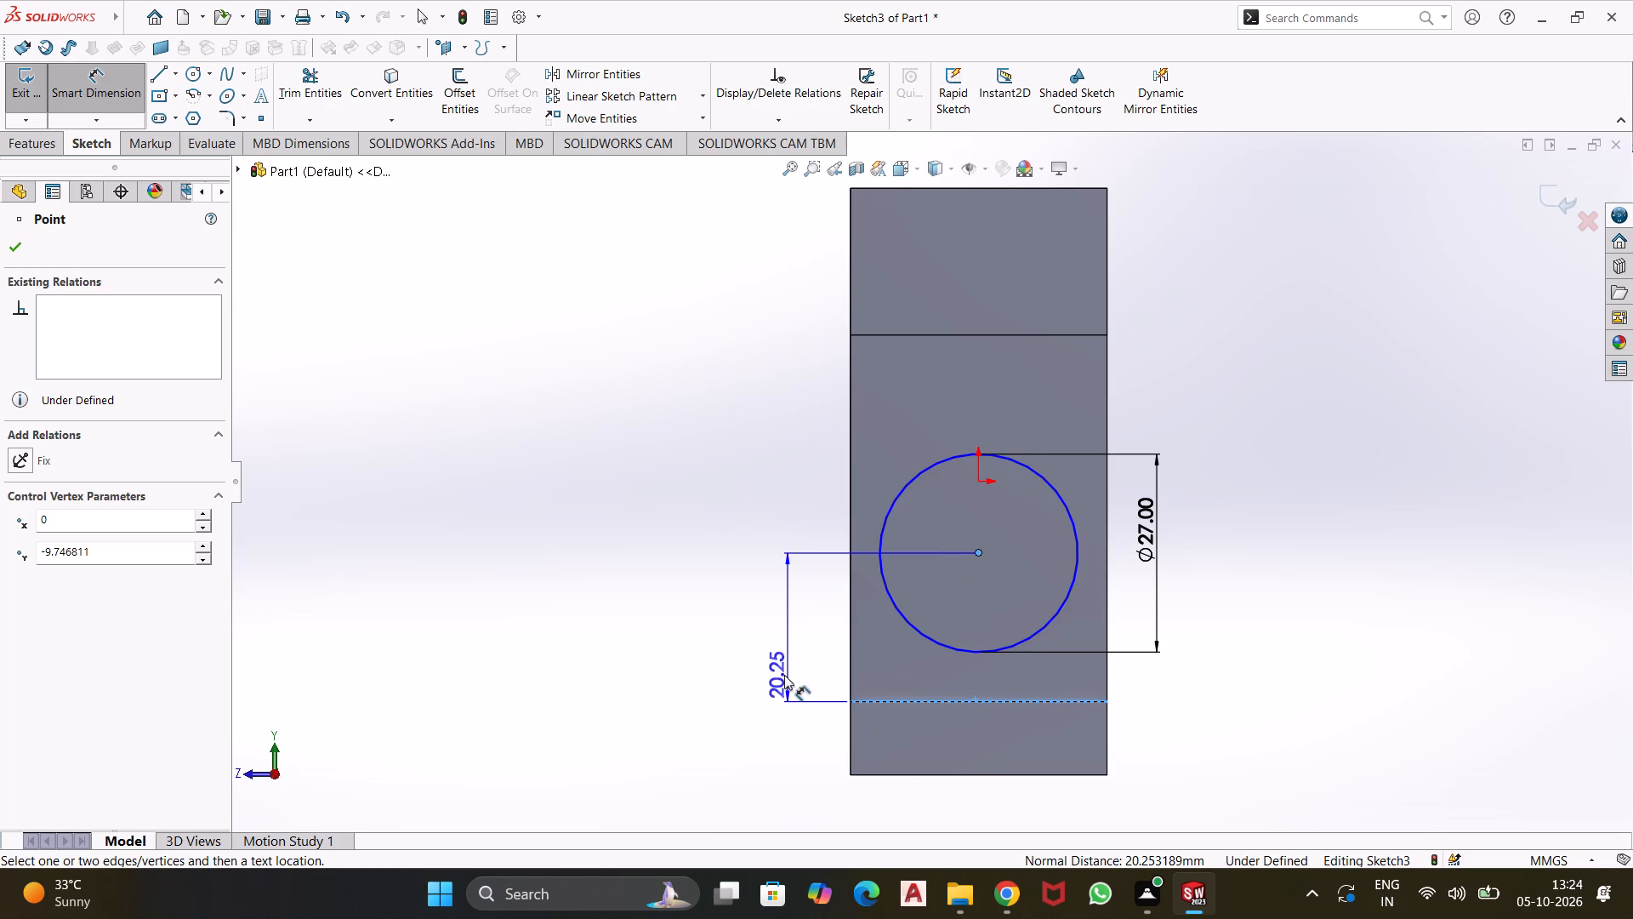
pyautogui.click(784, 675)
pyautogui.write('20')
pyautogui.press('Return')
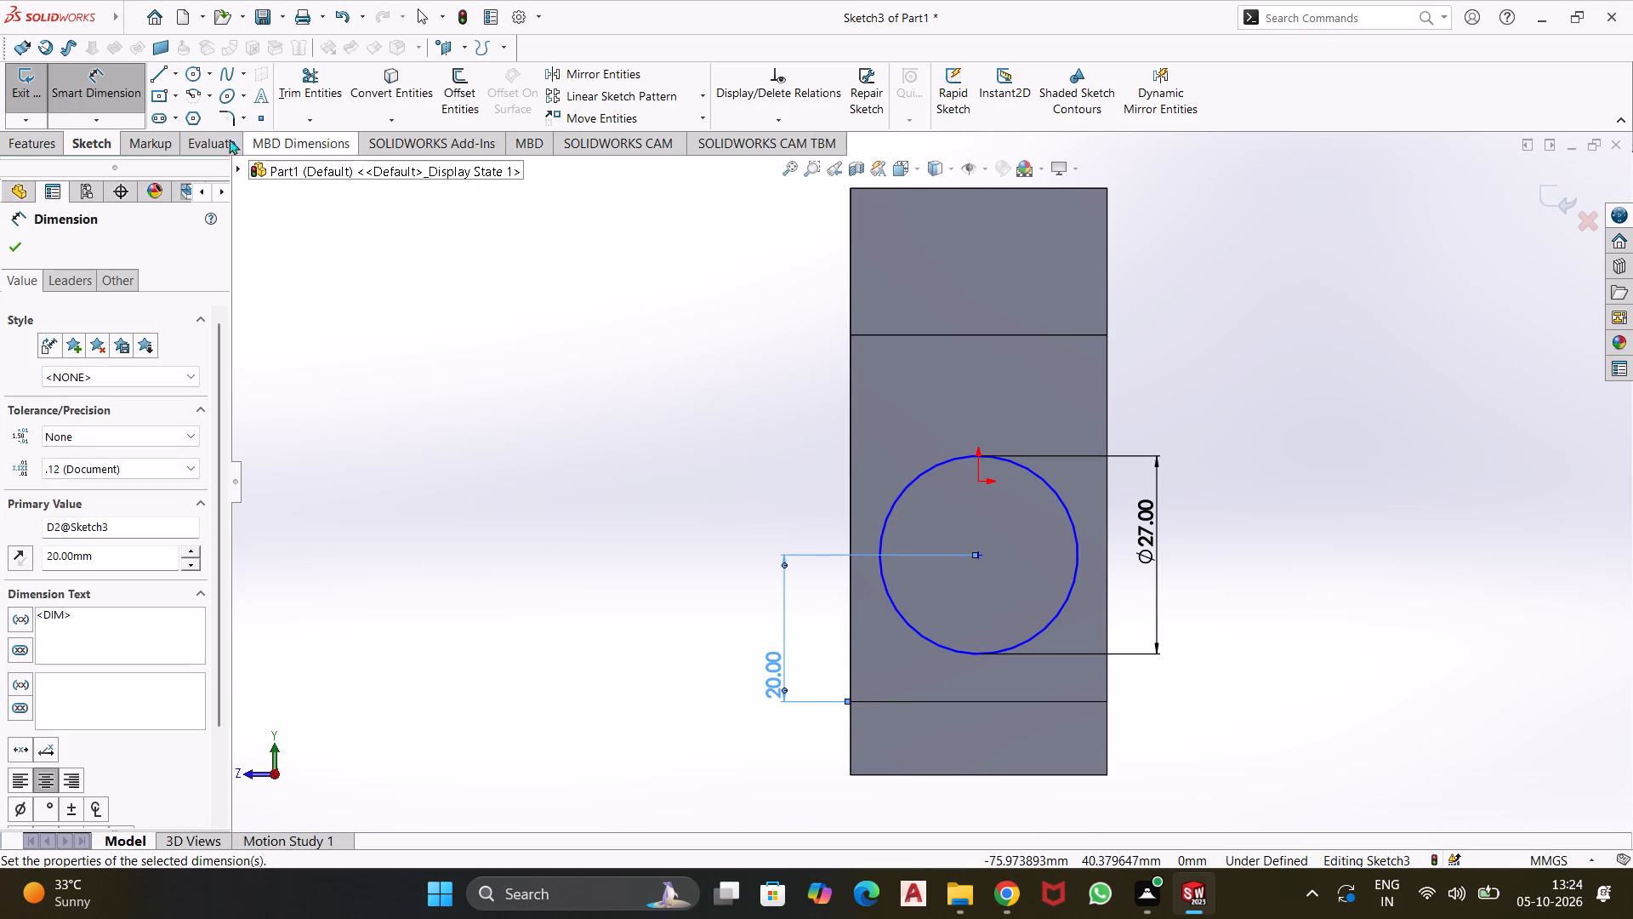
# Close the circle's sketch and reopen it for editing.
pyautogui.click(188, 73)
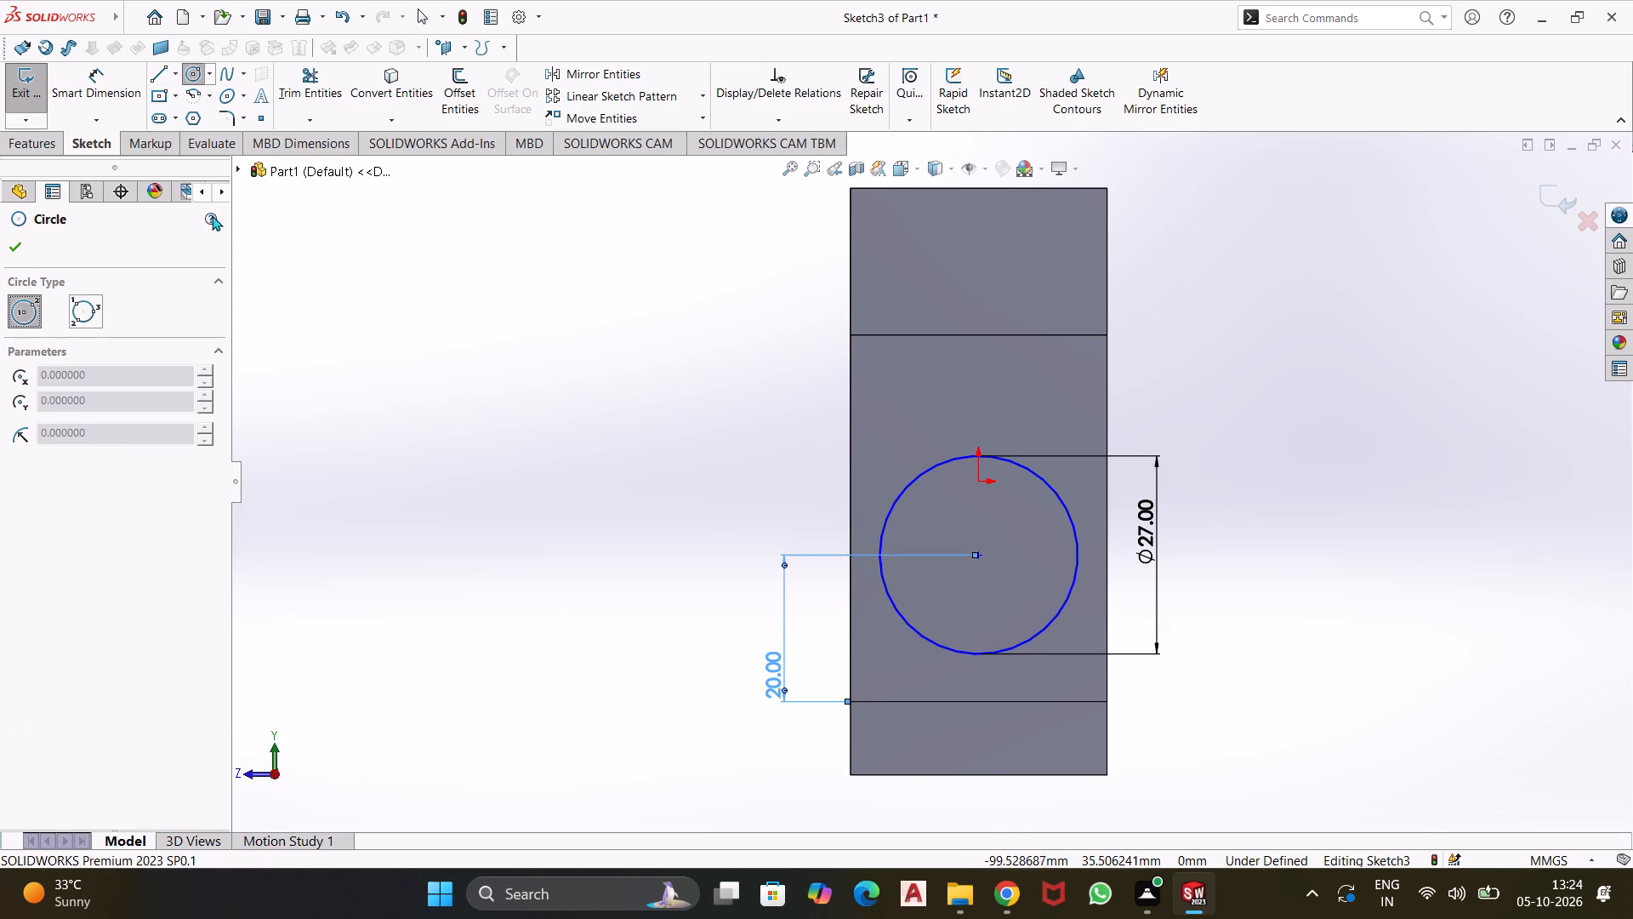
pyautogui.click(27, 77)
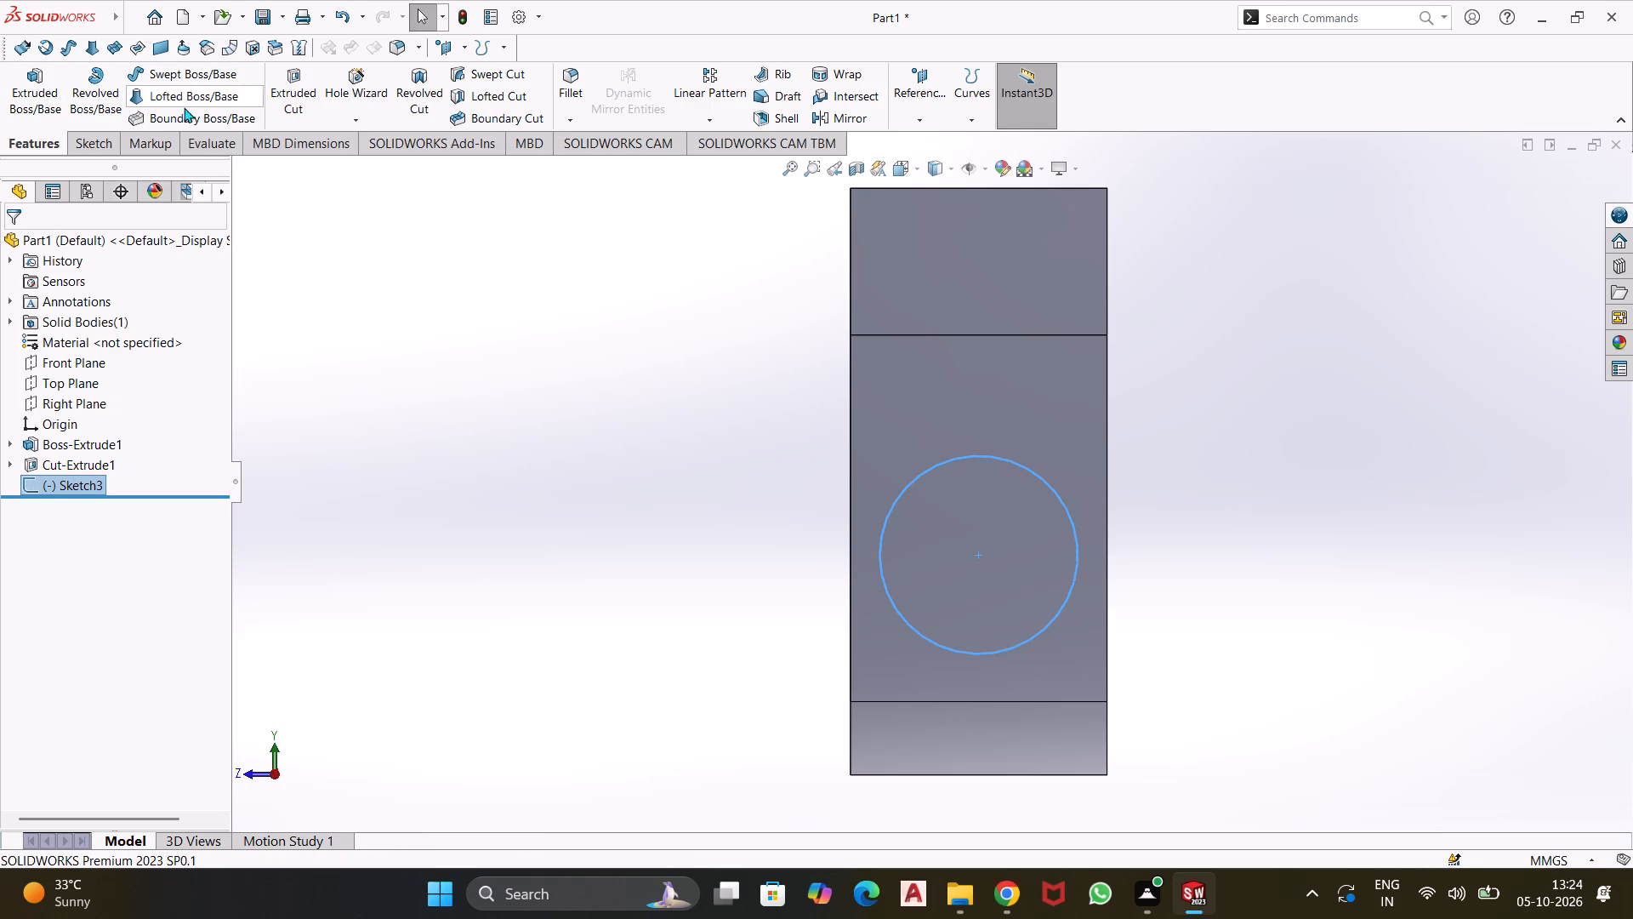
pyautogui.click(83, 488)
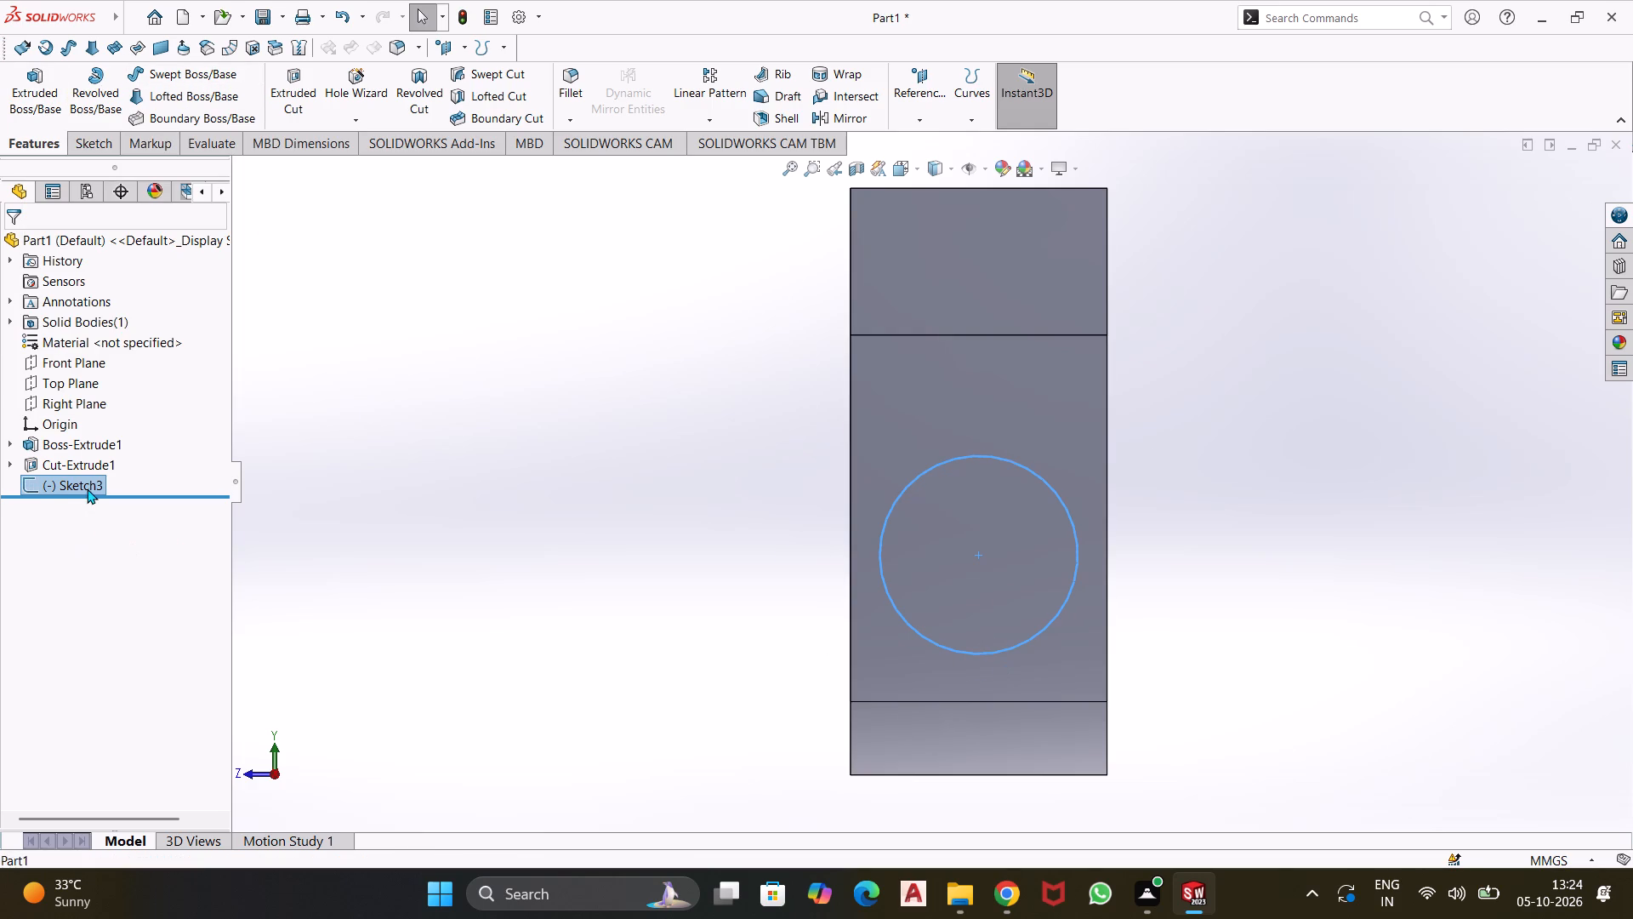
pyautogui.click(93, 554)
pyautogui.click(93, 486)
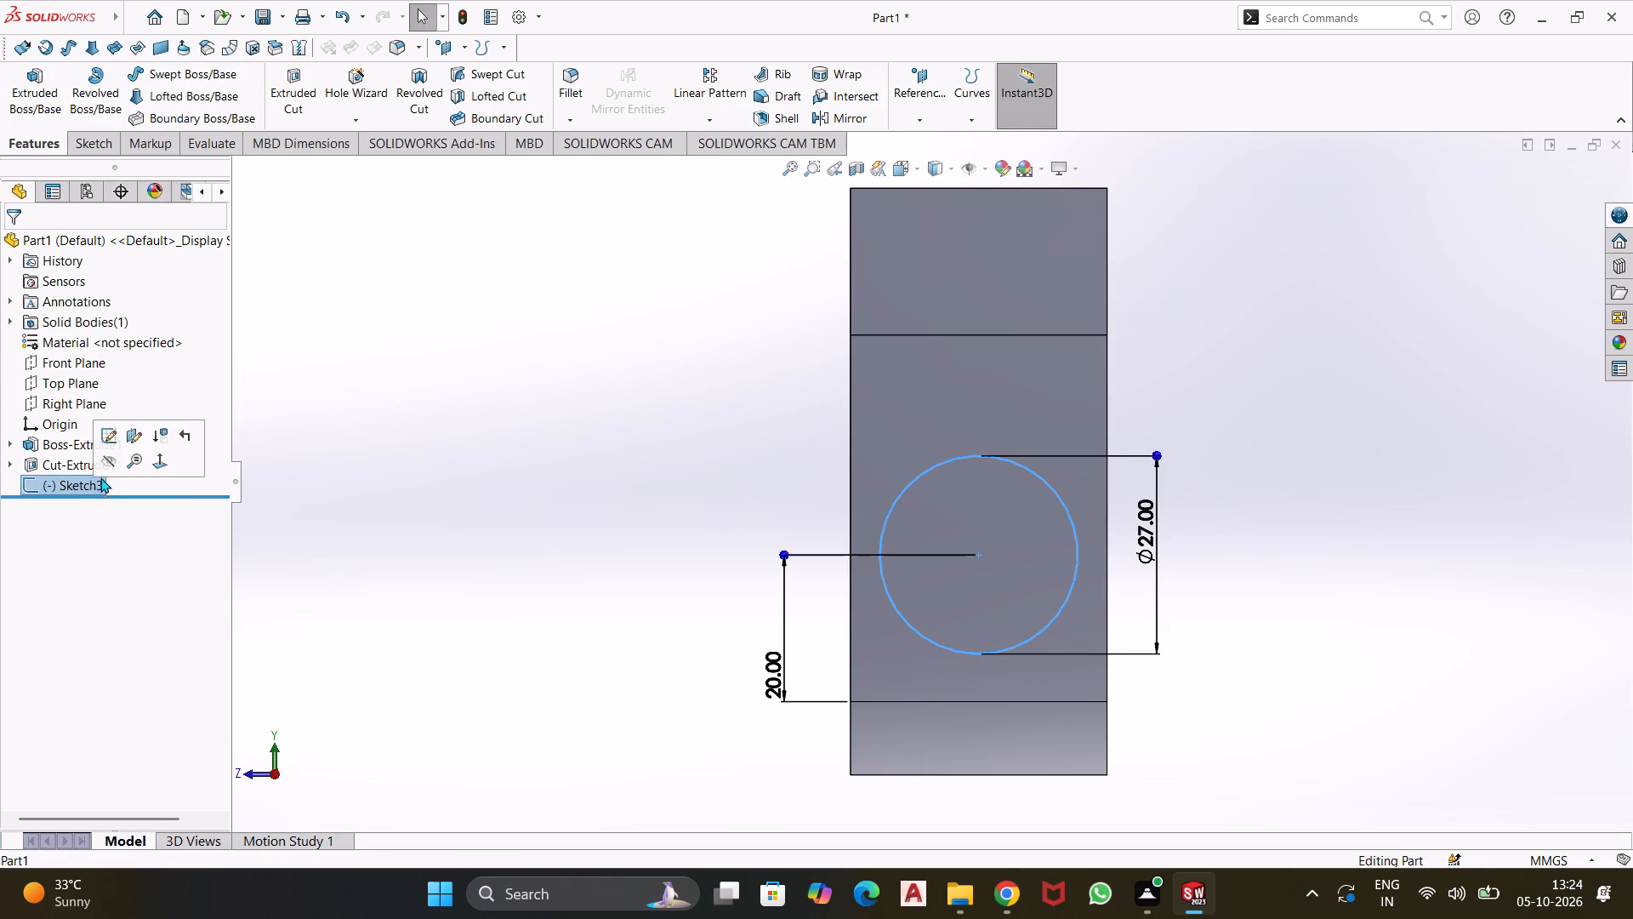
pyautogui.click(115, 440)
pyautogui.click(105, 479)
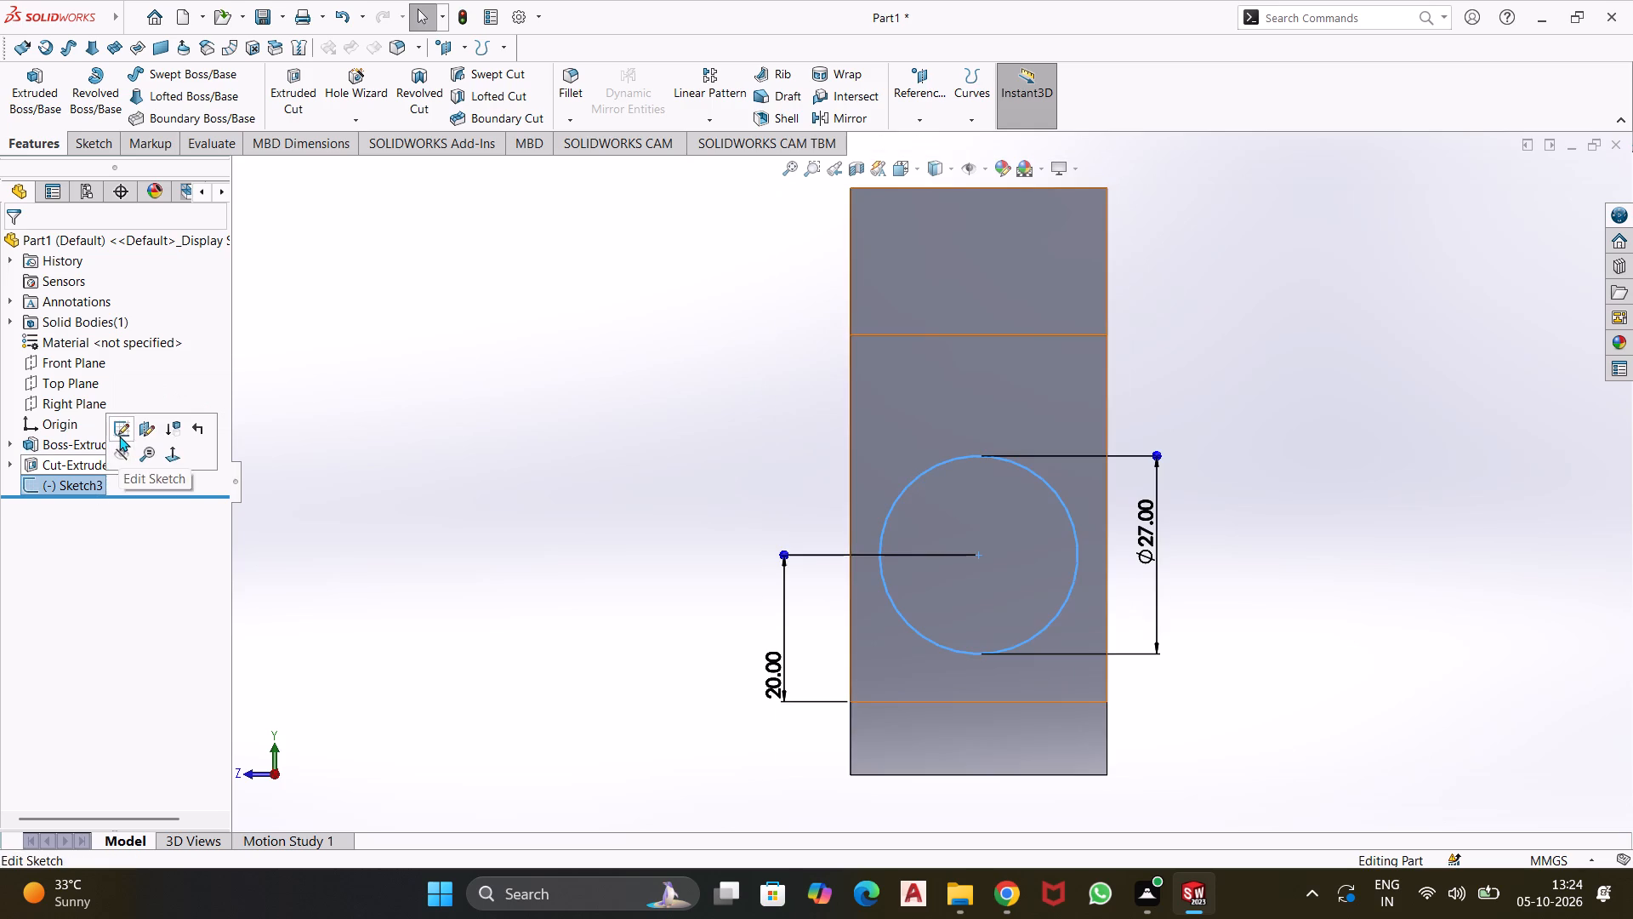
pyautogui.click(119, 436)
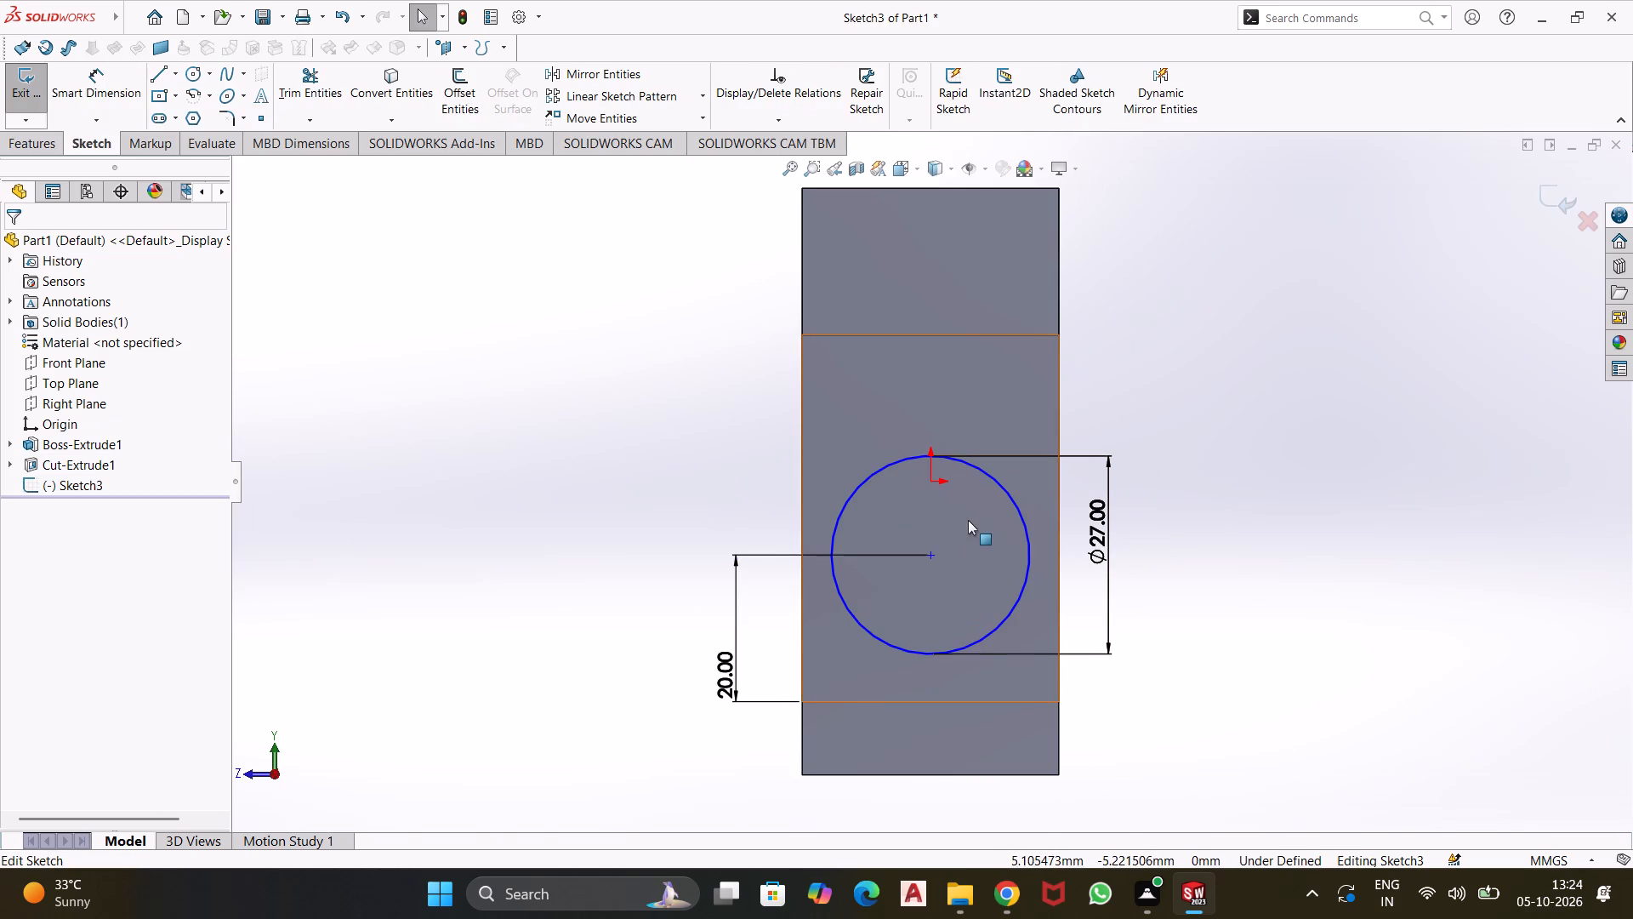
# Sketch a corner rectangle about 5.5 × 6.8 mm from the recessed face's lower edge up to the bottom of the circle.
pyautogui.click(165, 103)
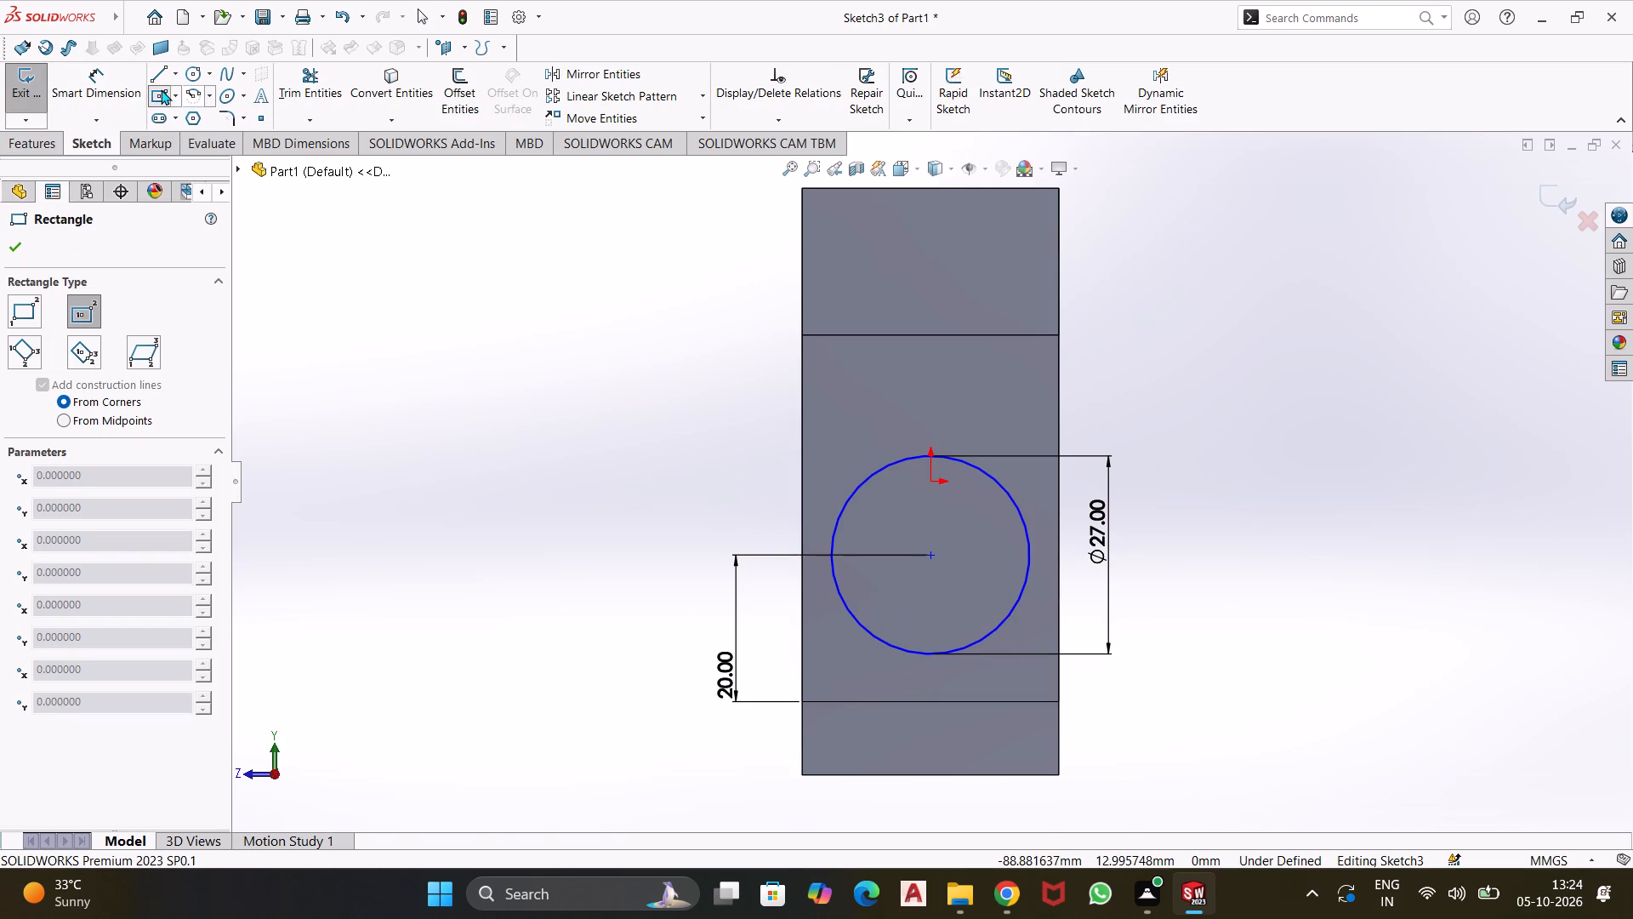
pyautogui.click(172, 96)
pyautogui.click(179, 128)
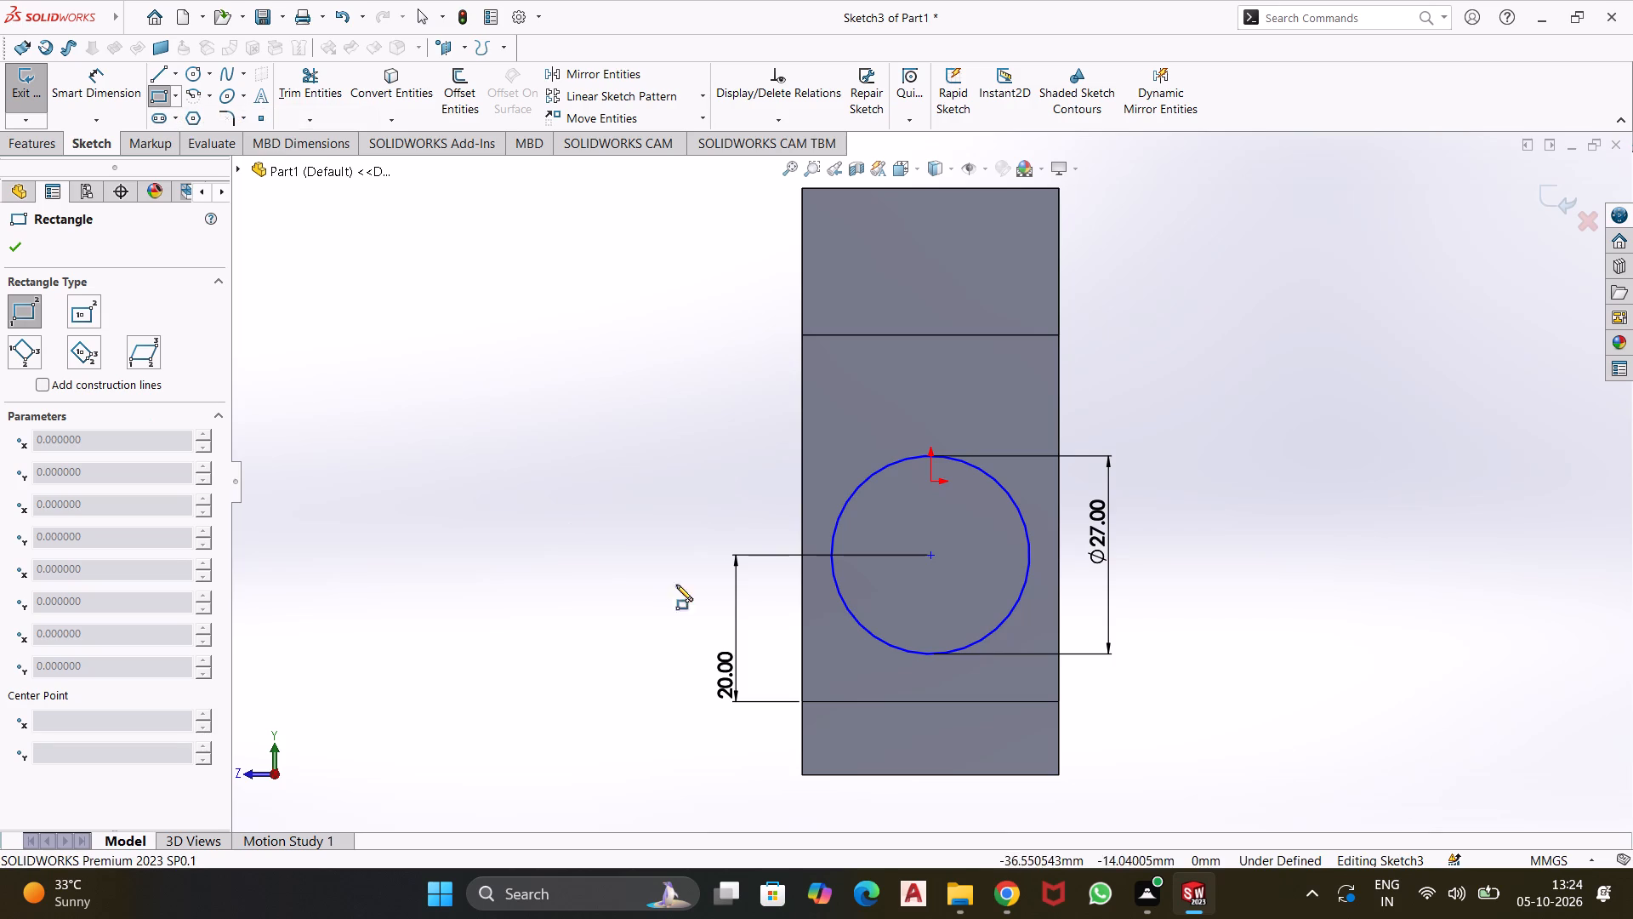
pyautogui.click(909, 701)
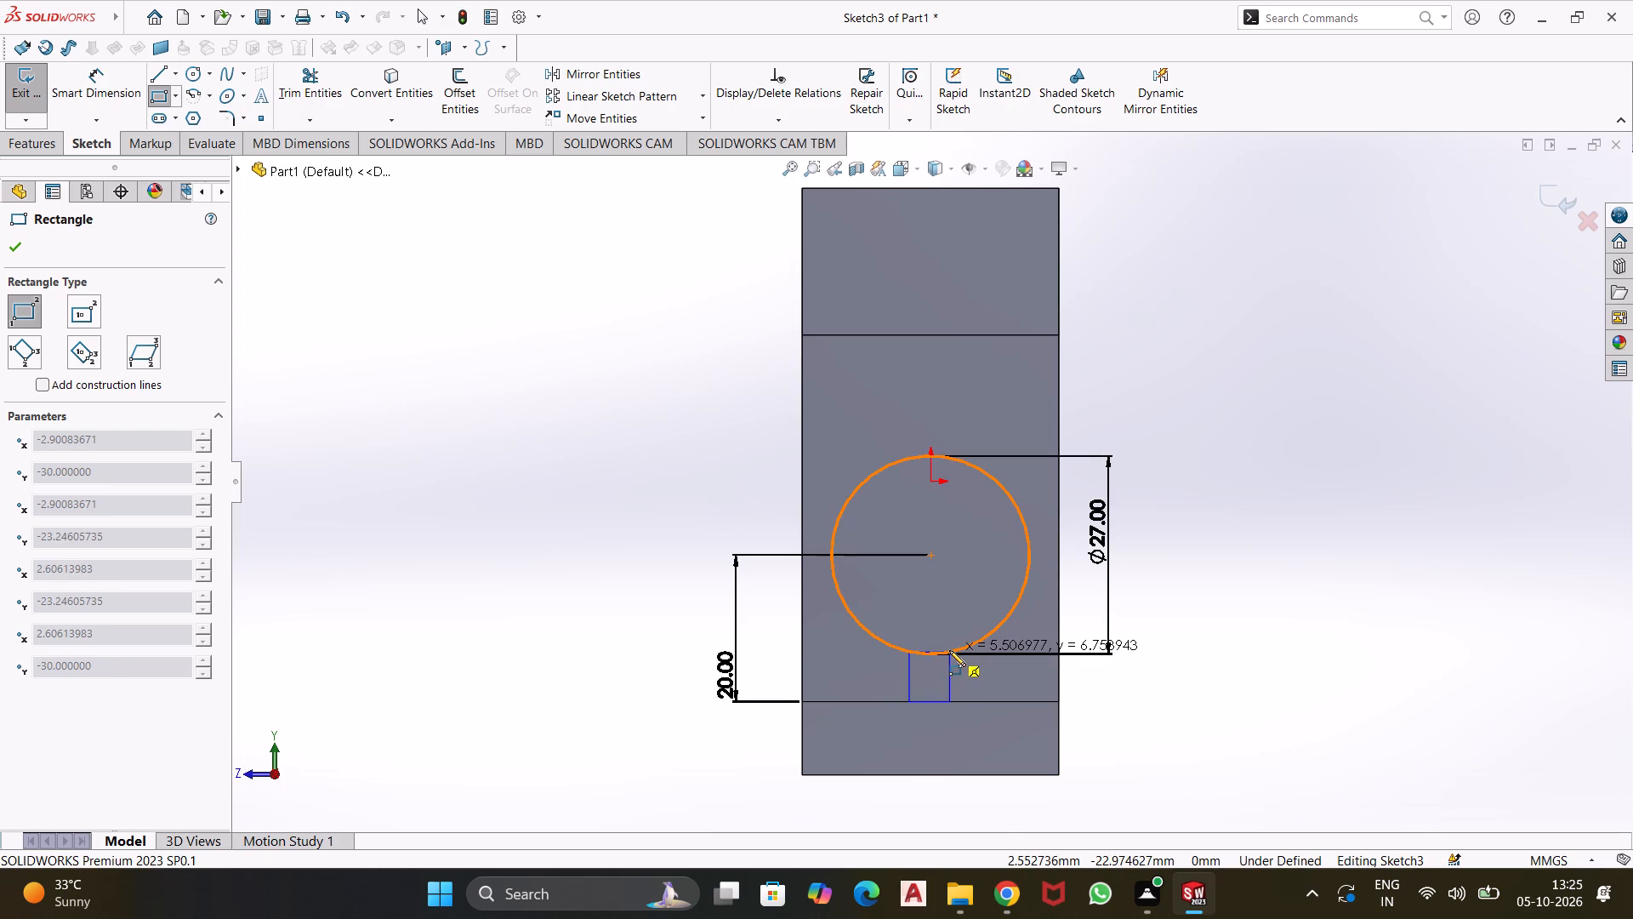
pyautogui.click(949, 650)
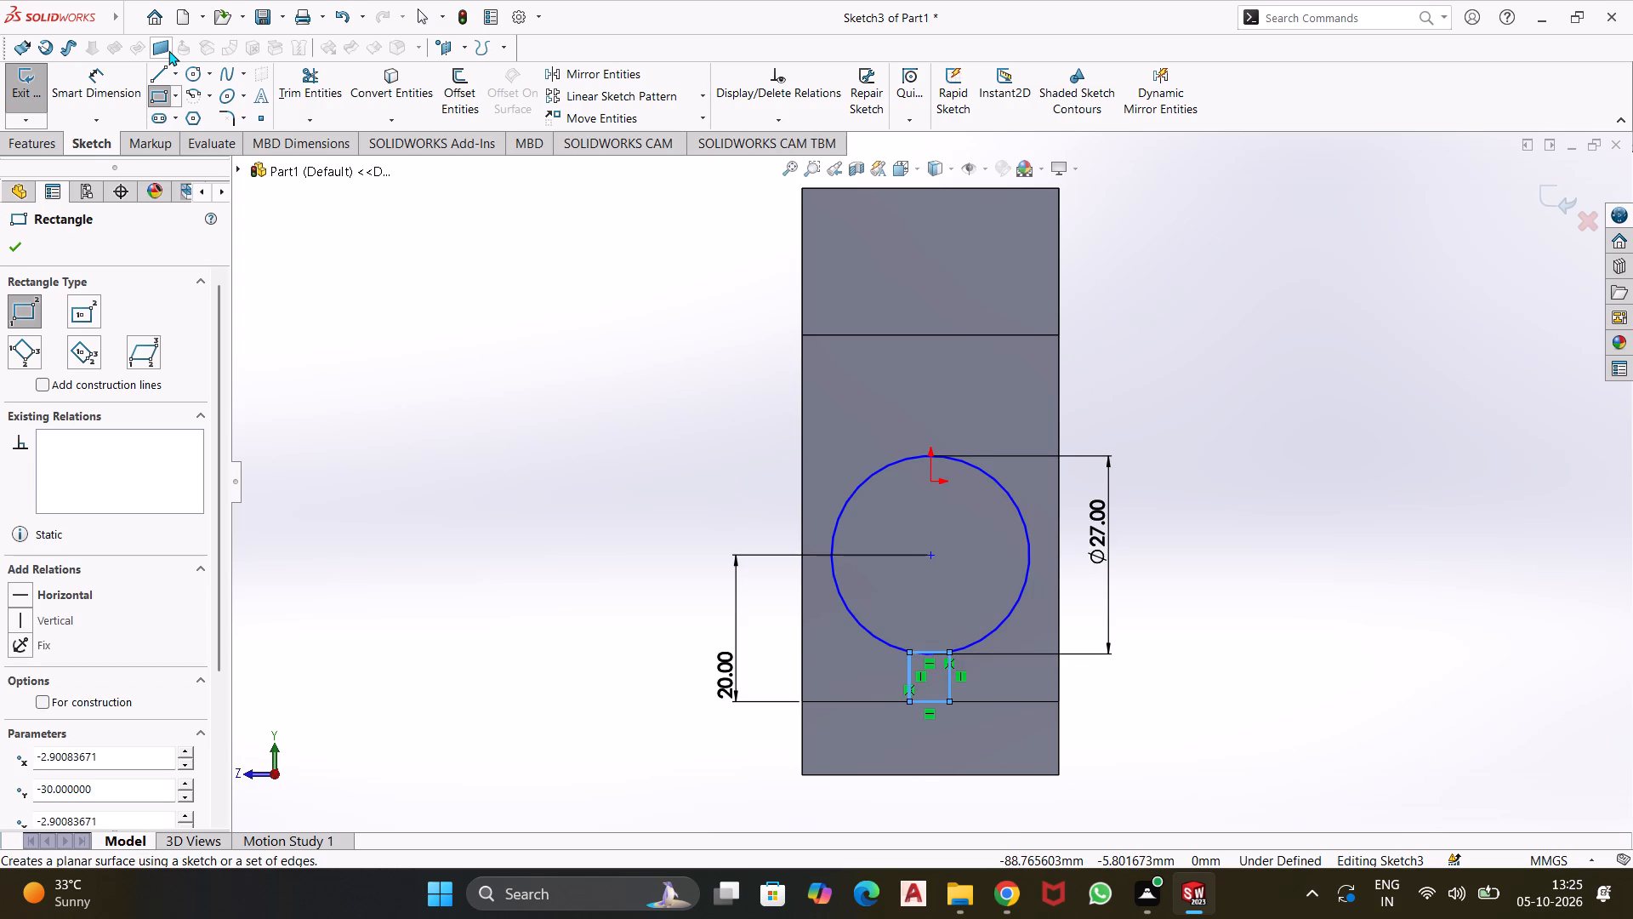
# Dimension the small rectangle's bottom line to 6 mm wide.
pyautogui.click(124, 82)
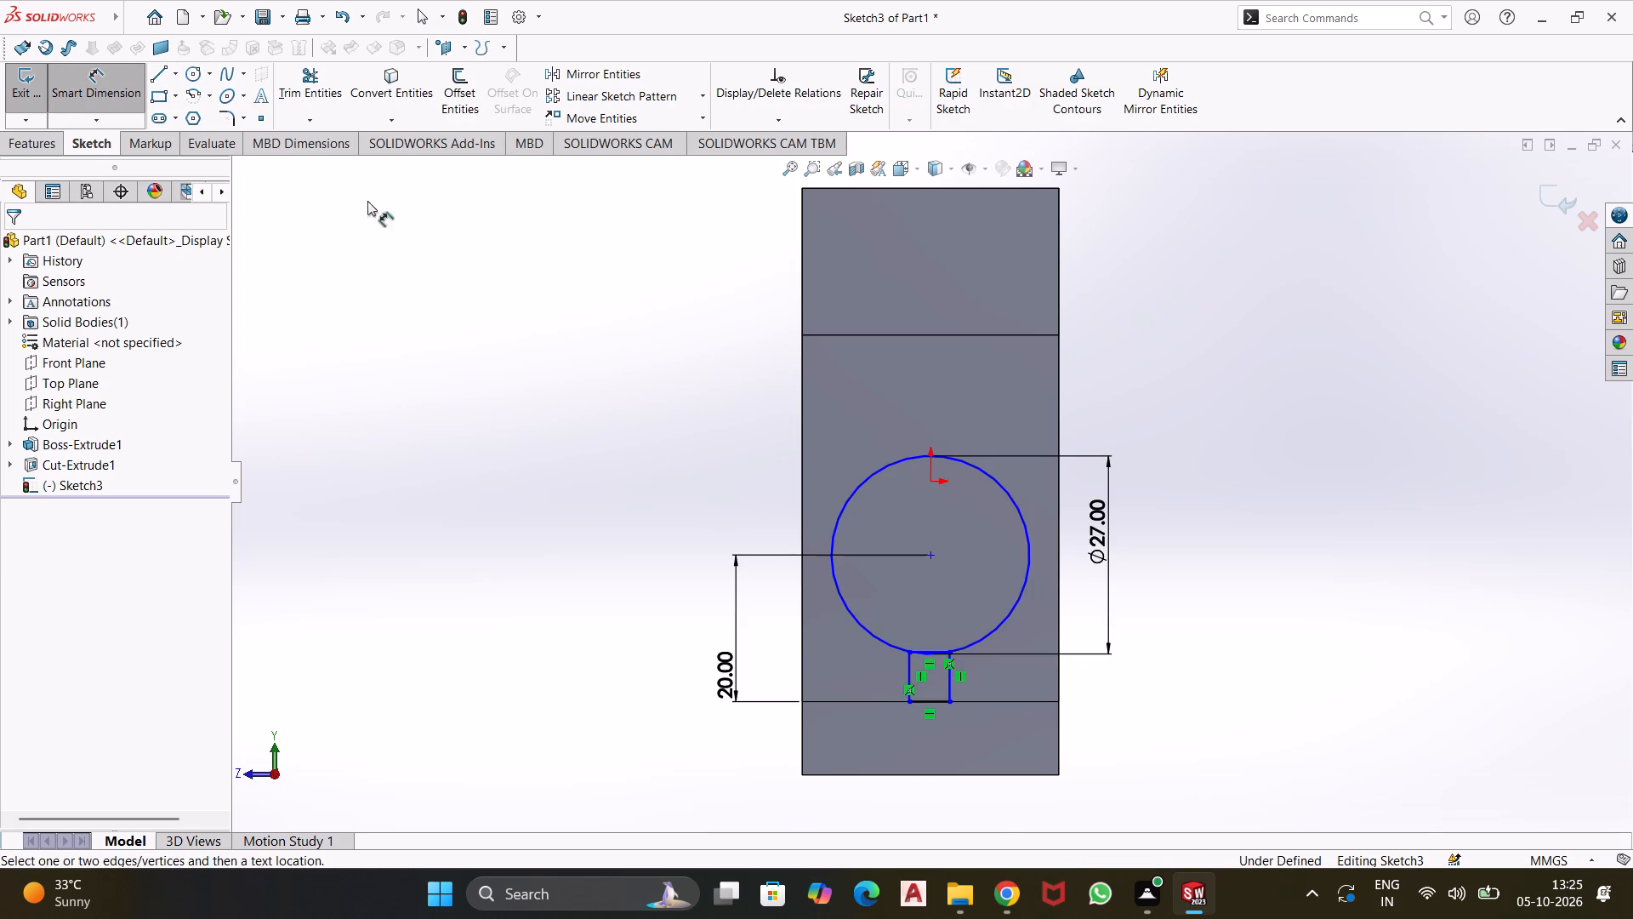
pyautogui.click(930, 702)
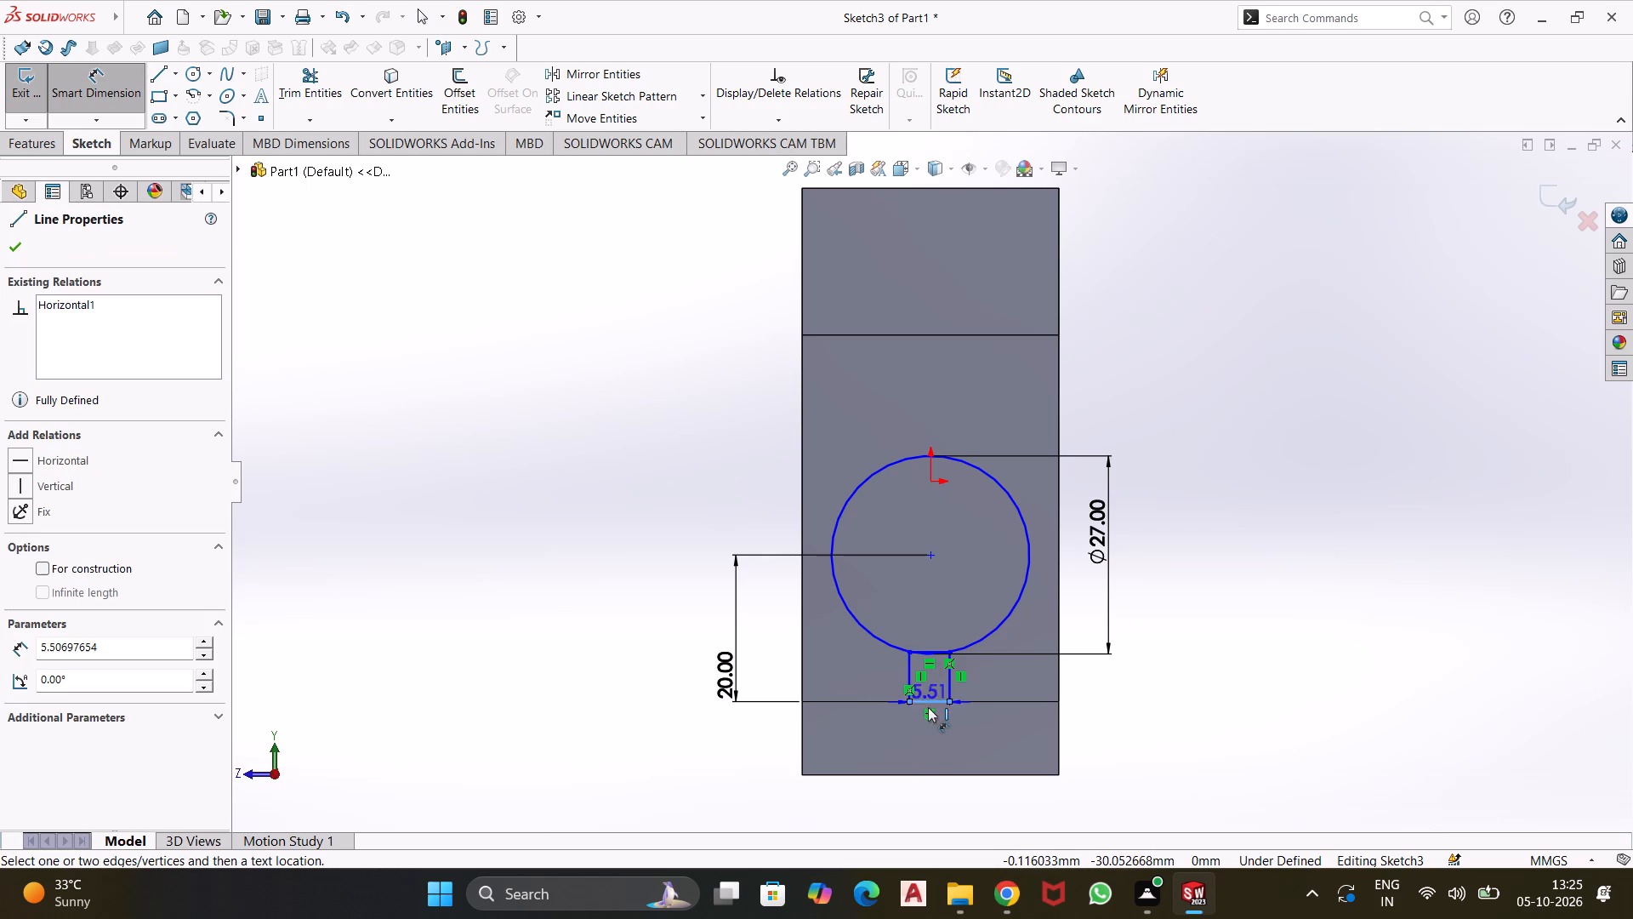
pyautogui.click(1114, 730)
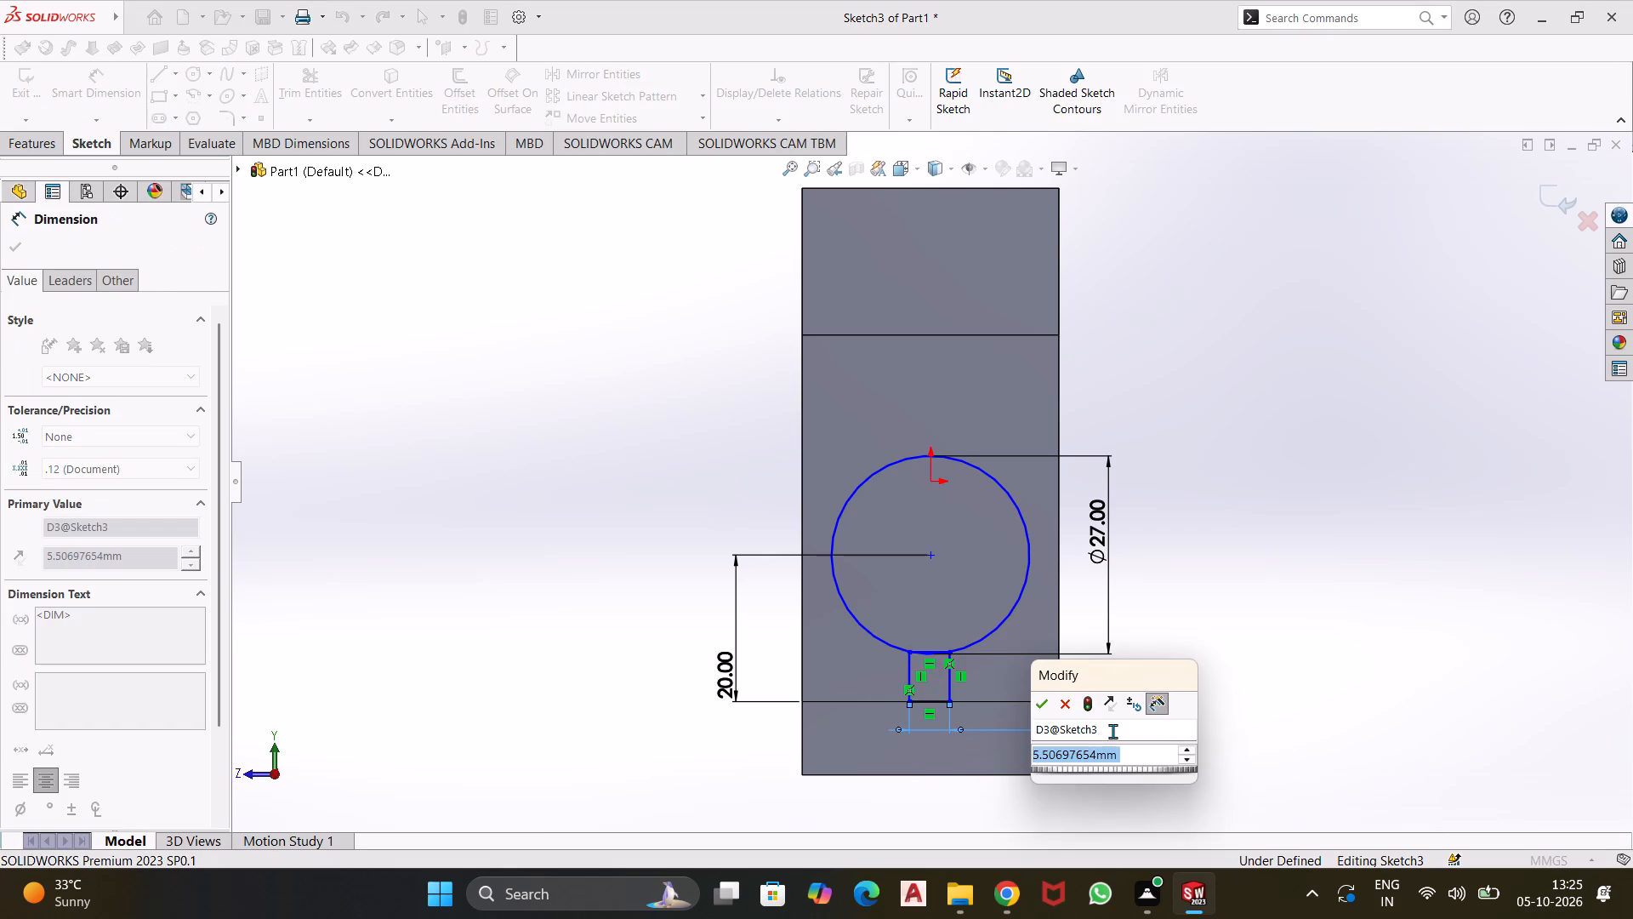
pyautogui.press('6')
pyautogui.press('Return')
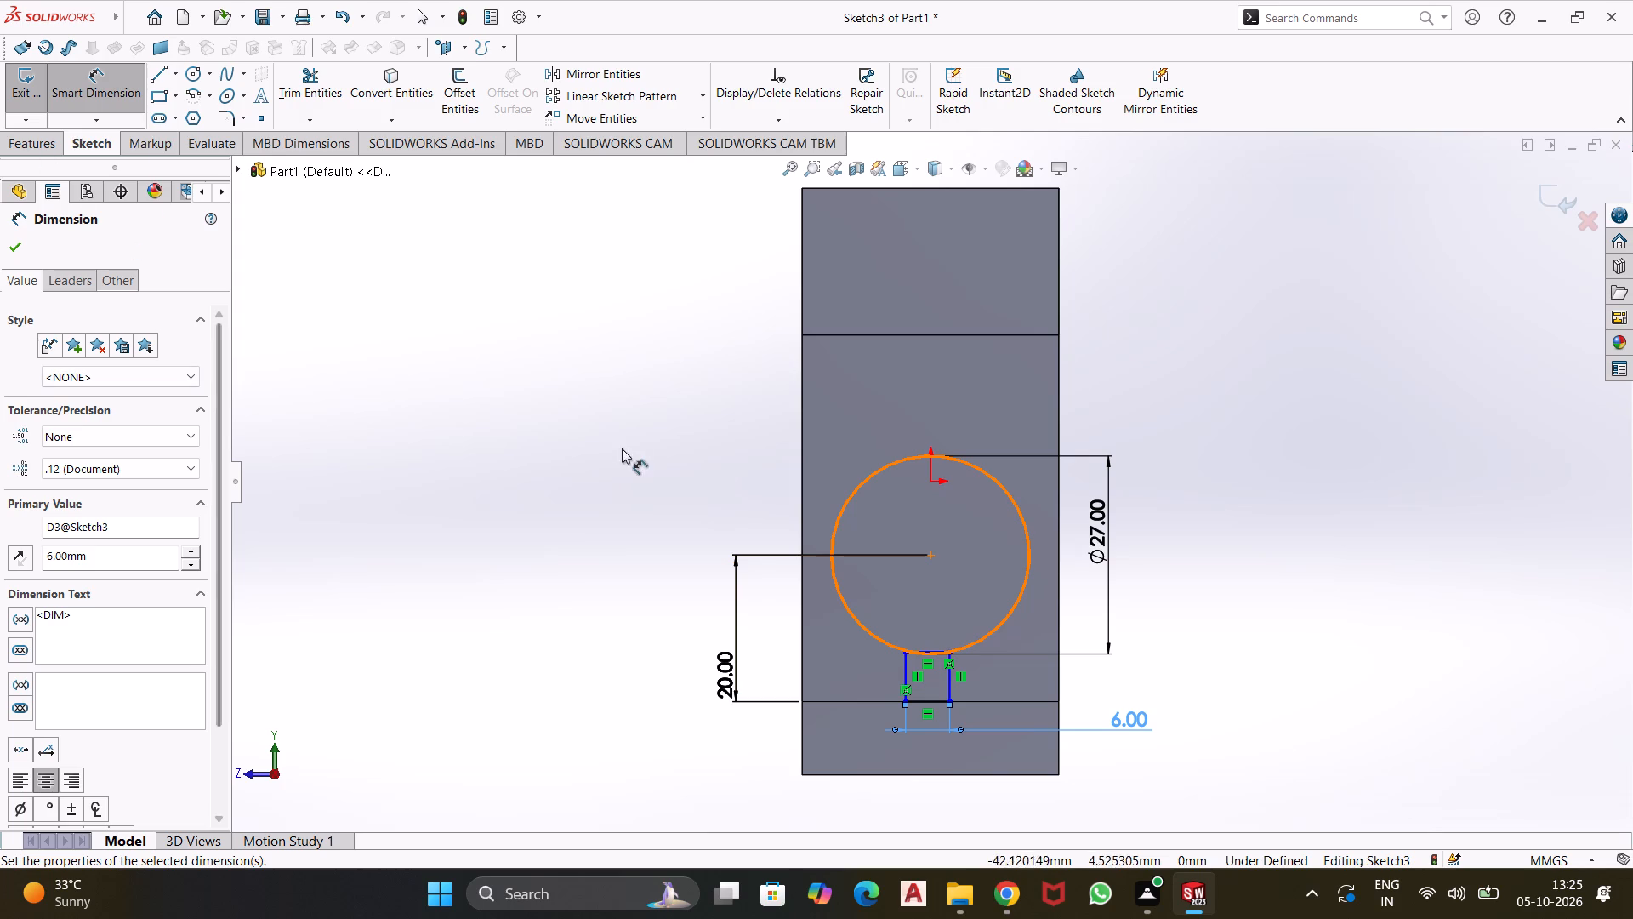
pyautogui.press('Escape')
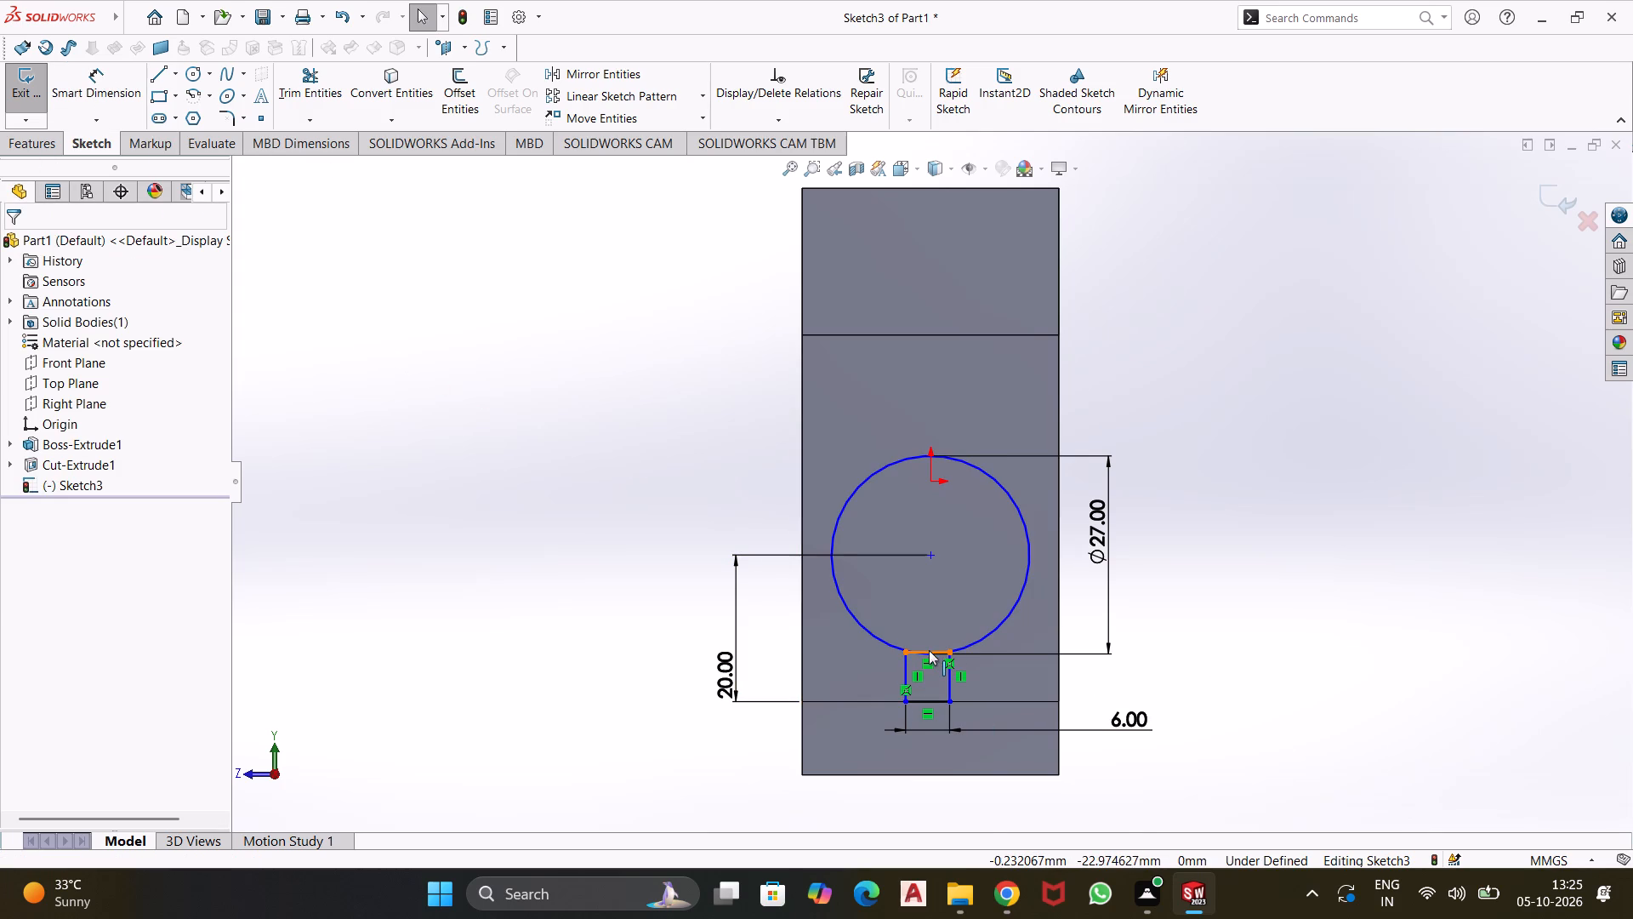
# Add a Vertical relation between the midpoint of the rectangle's top line and the circle's centre.
pyautogui.scroll(-8, 929, 650)
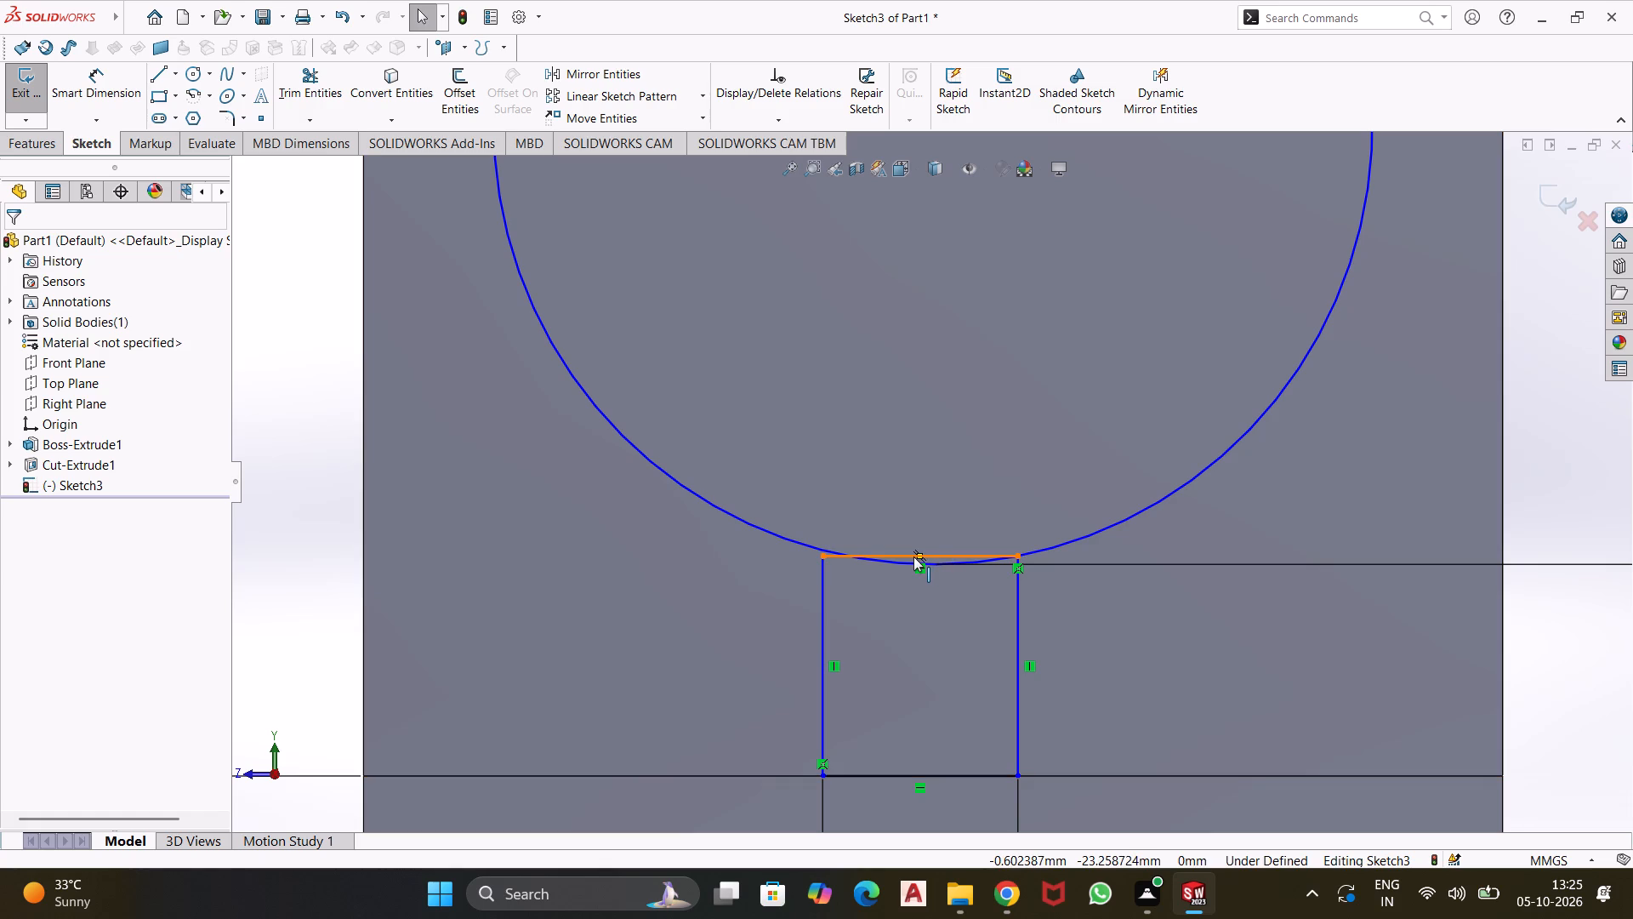
pyautogui.click(921, 555)
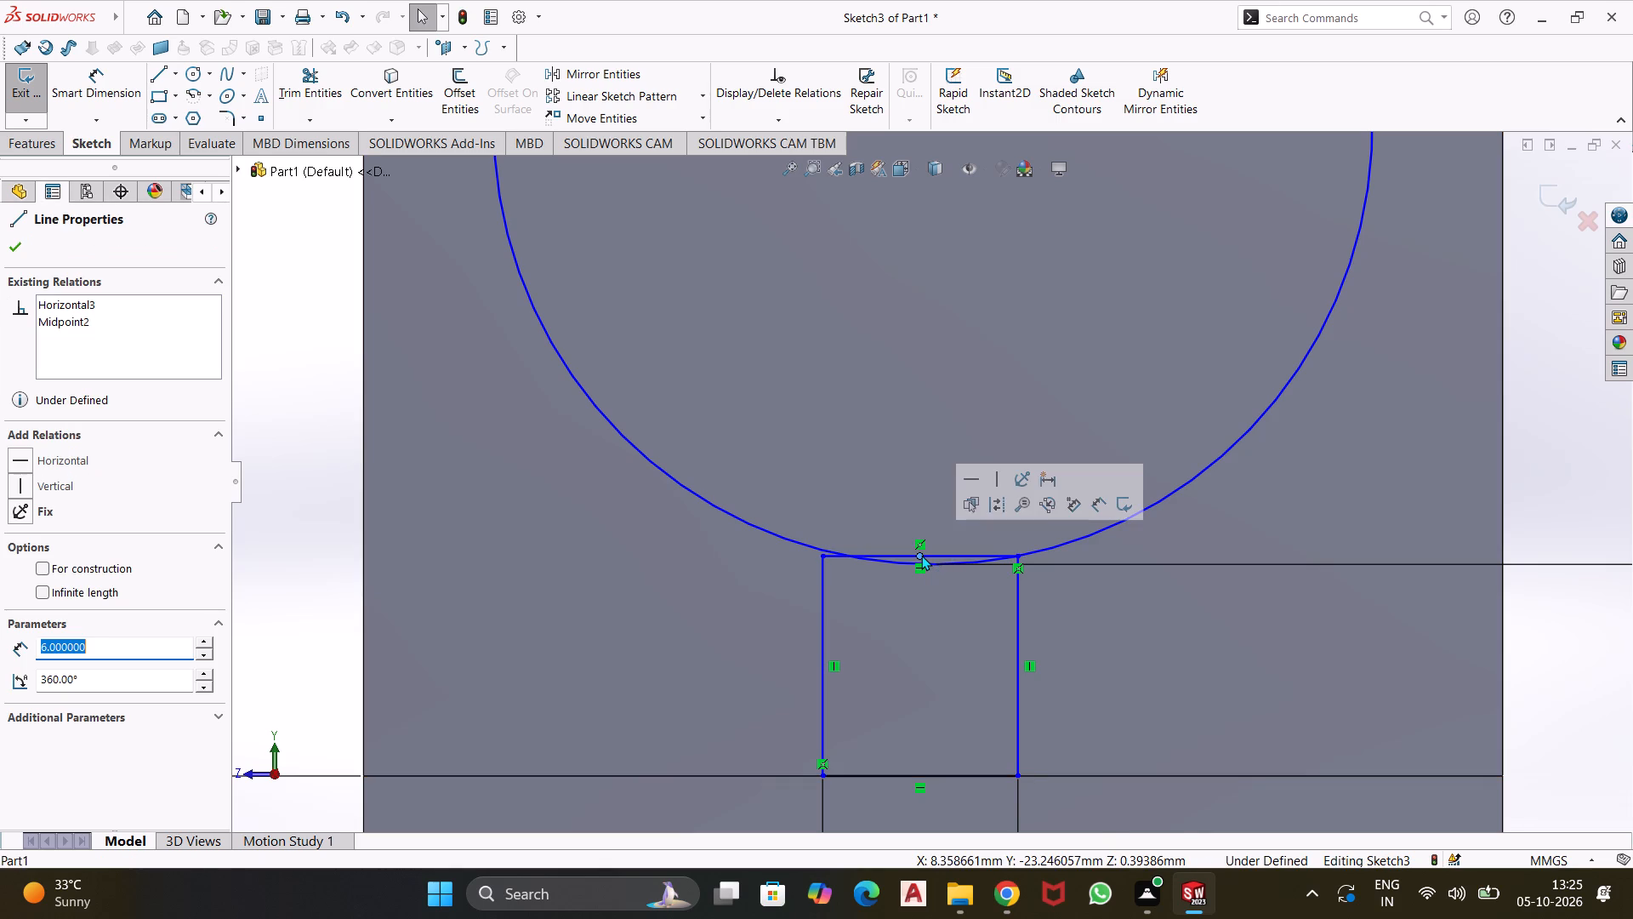
pyautogui.keyDown('ctrl'); pyautogui.scroll(5, 978, 496); pyautogui.keyUp('ctrl')
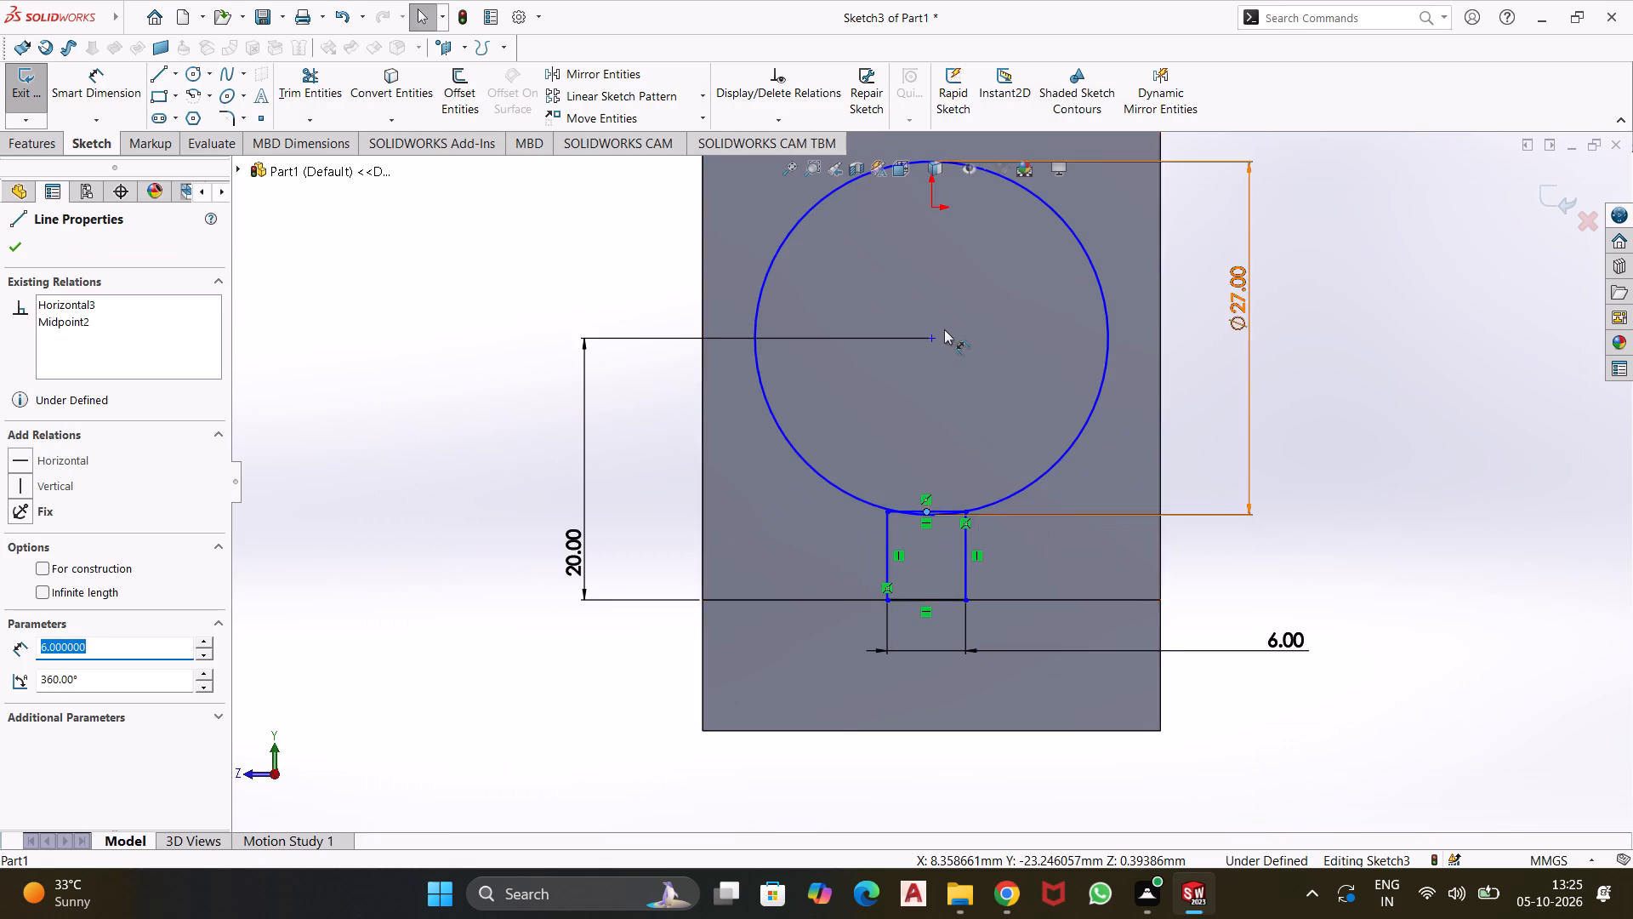
pyautogui.keyDown('ctrl'); pyautogui.scroll(-3, 944, 329); pyautogui.keyUp('ctrl')
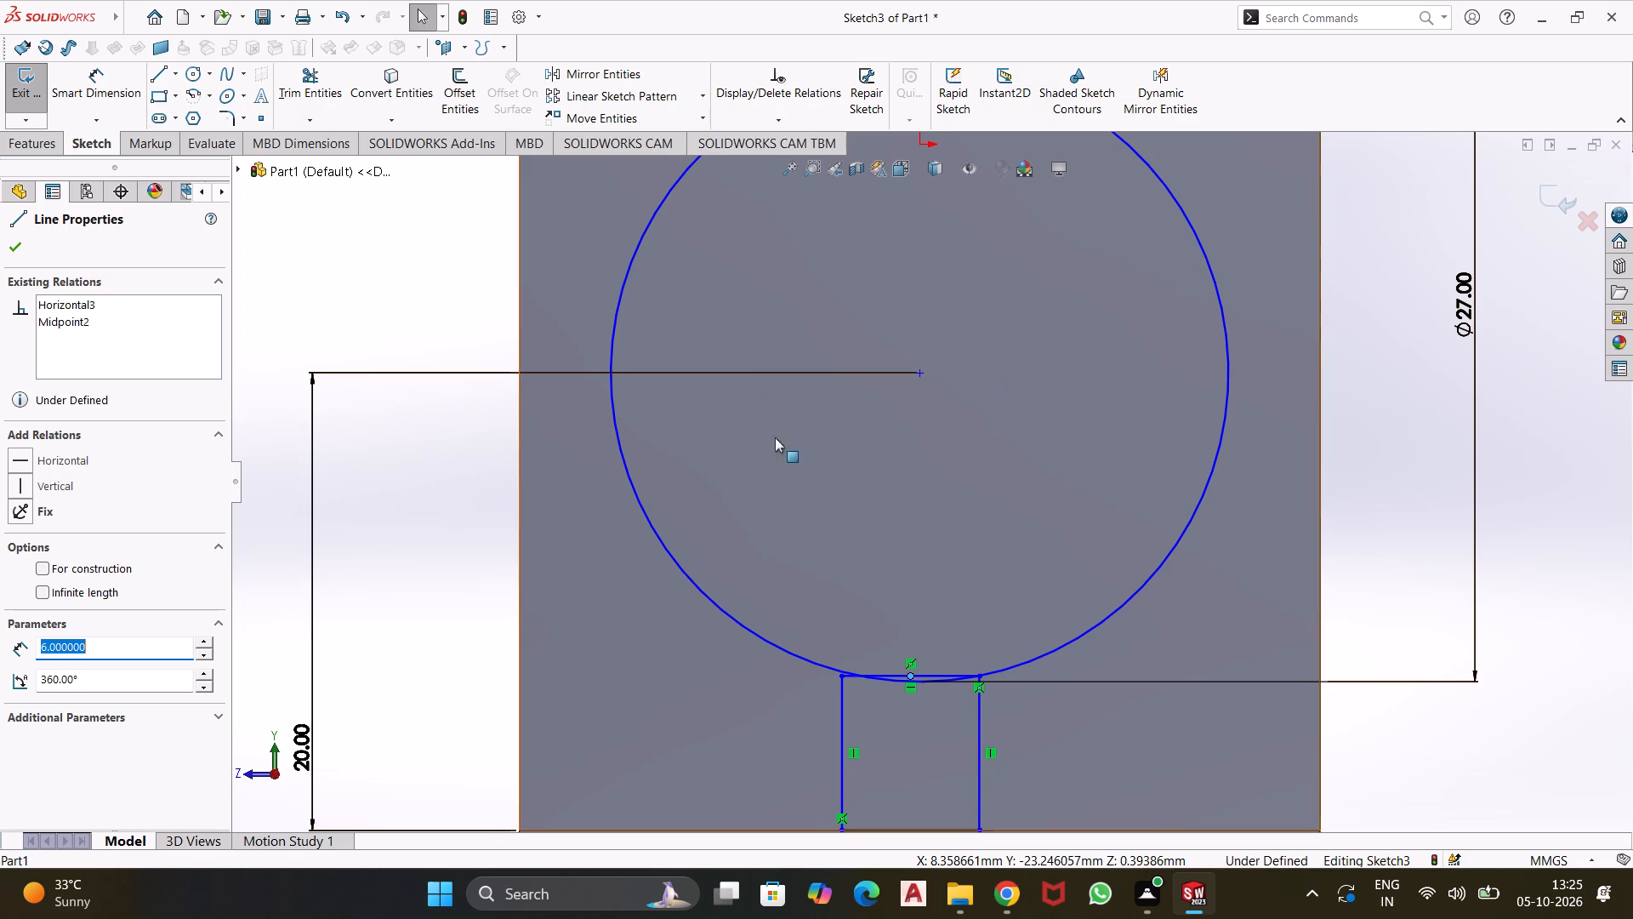
pyautogui.keyDown('ctrl'); pyautogui.click(919, 372); pyautogui.keyUp('ctrl')
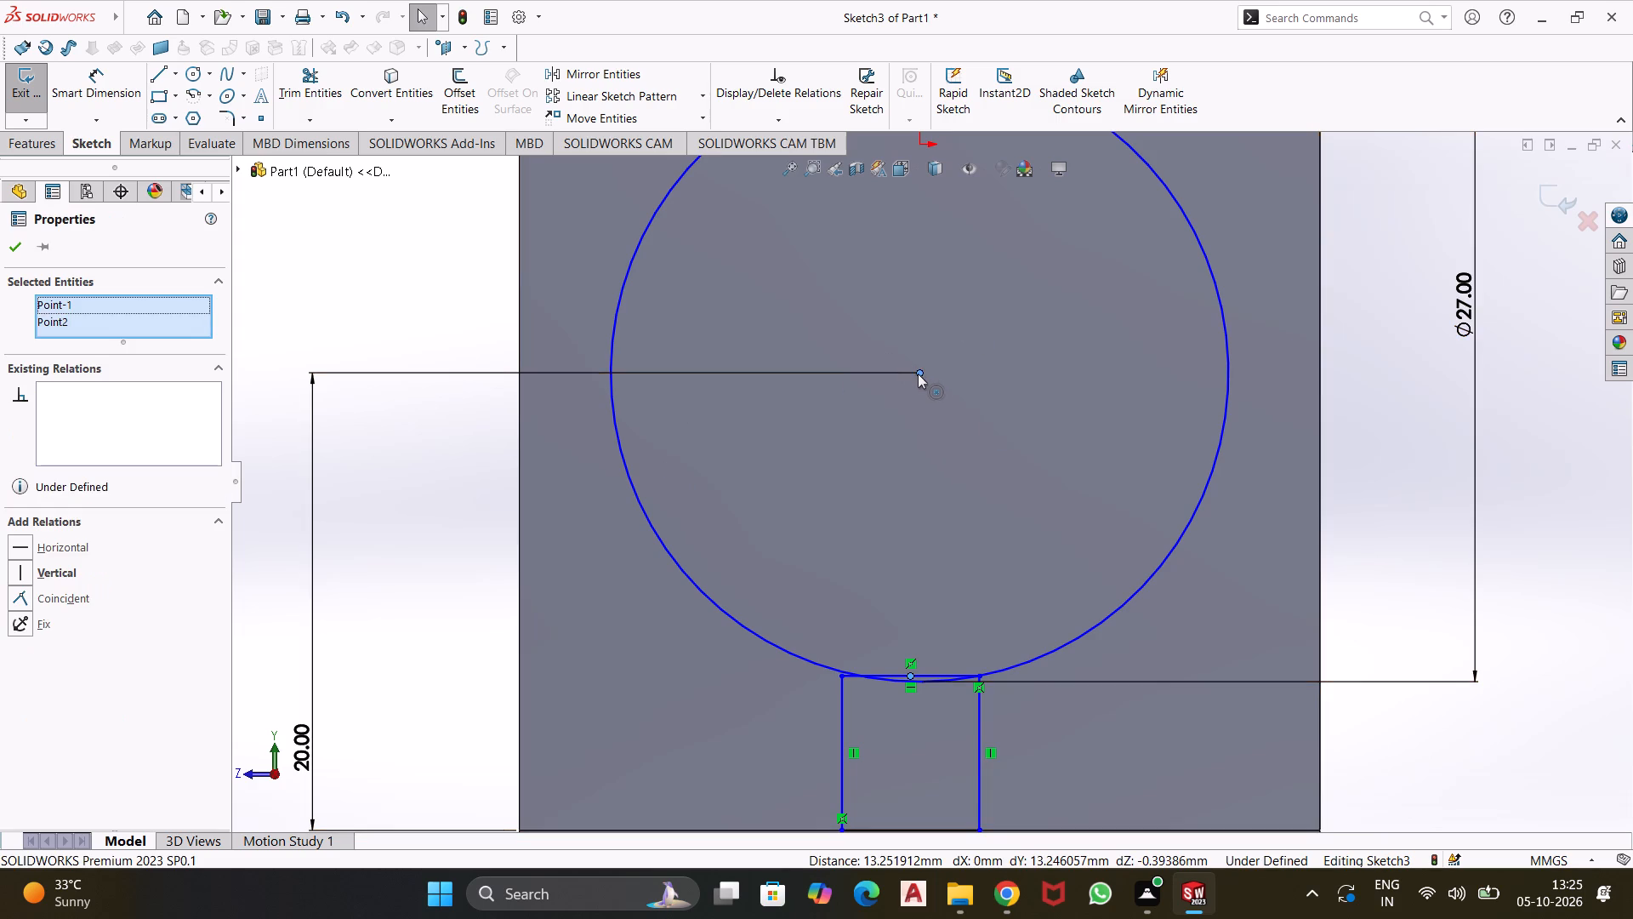
pyautogui.click(20, 577)
# Examine the block's upper edges and the sketch around the circle and origin from different angles.
pyautogui.scroll(3, 710, 683)
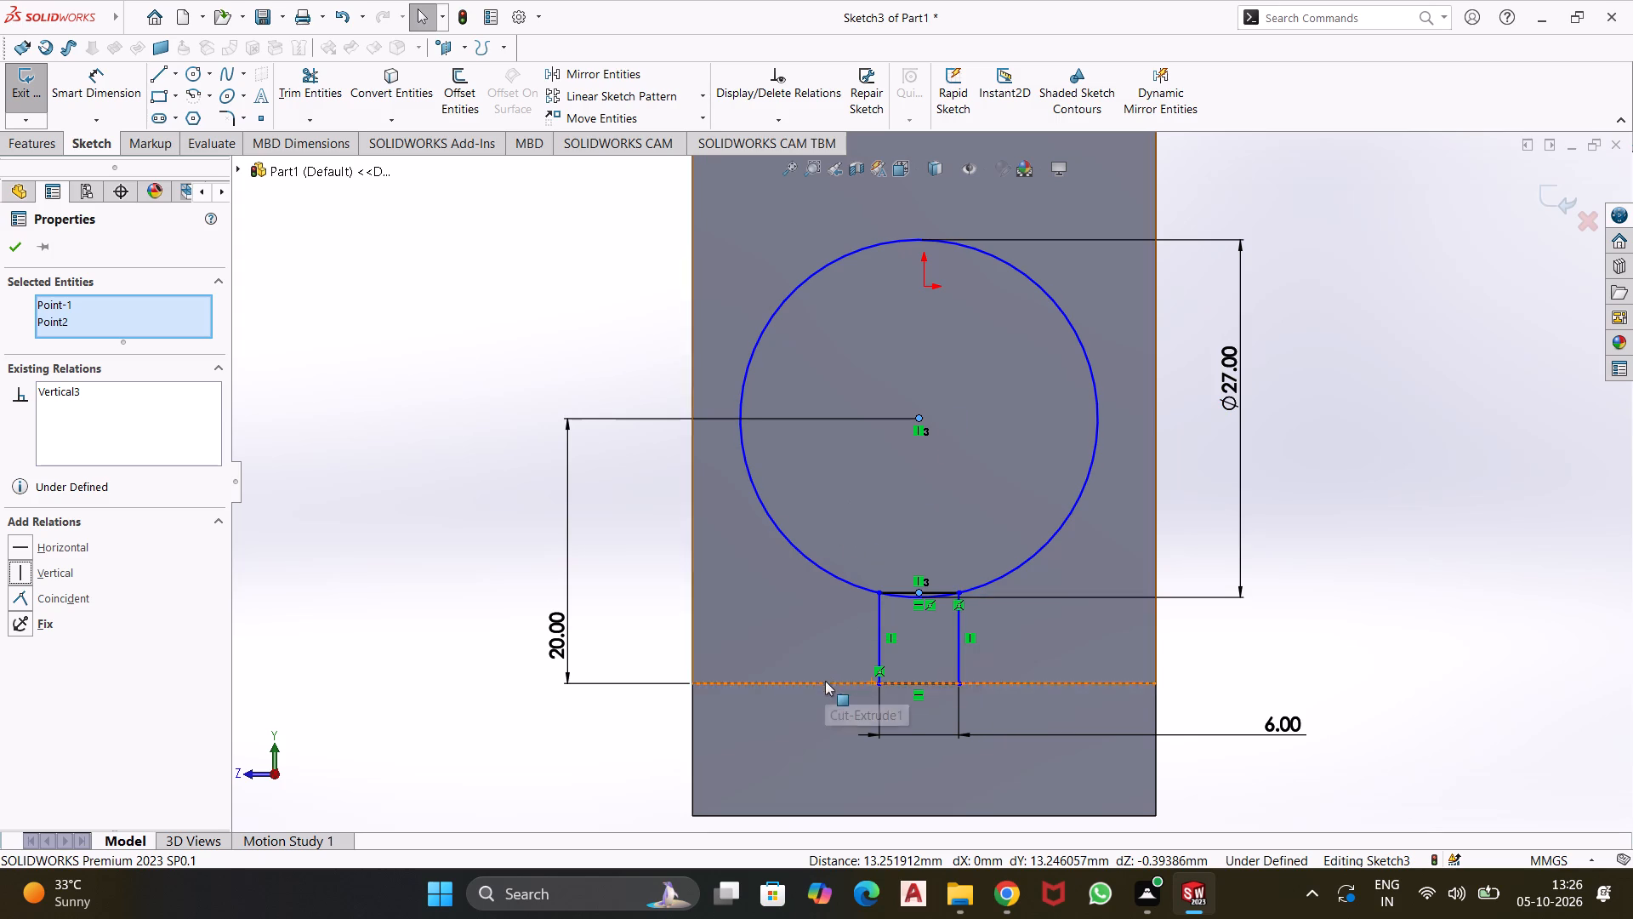
pyautogui.scroll(2, 830, 662)
pyautogui.scroll(-2, 917, 300)
pyautogui.scroll(3, 933, 254)
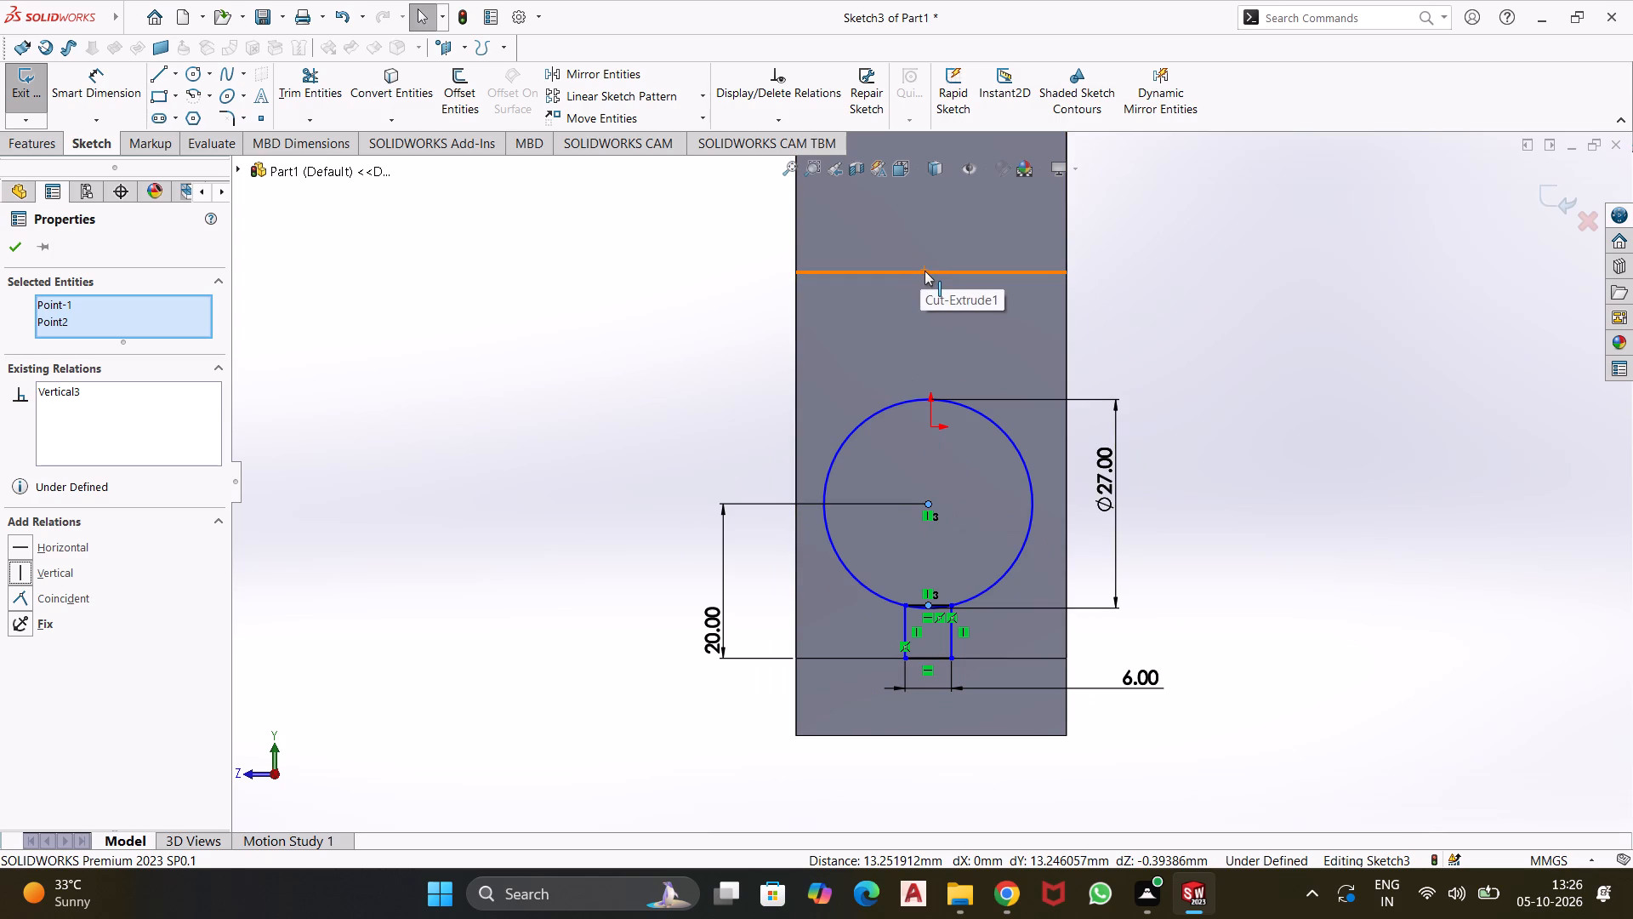
pyautogui.scroll(2, 921, 228)
pyautogui.scroll(-5, 925, 223)
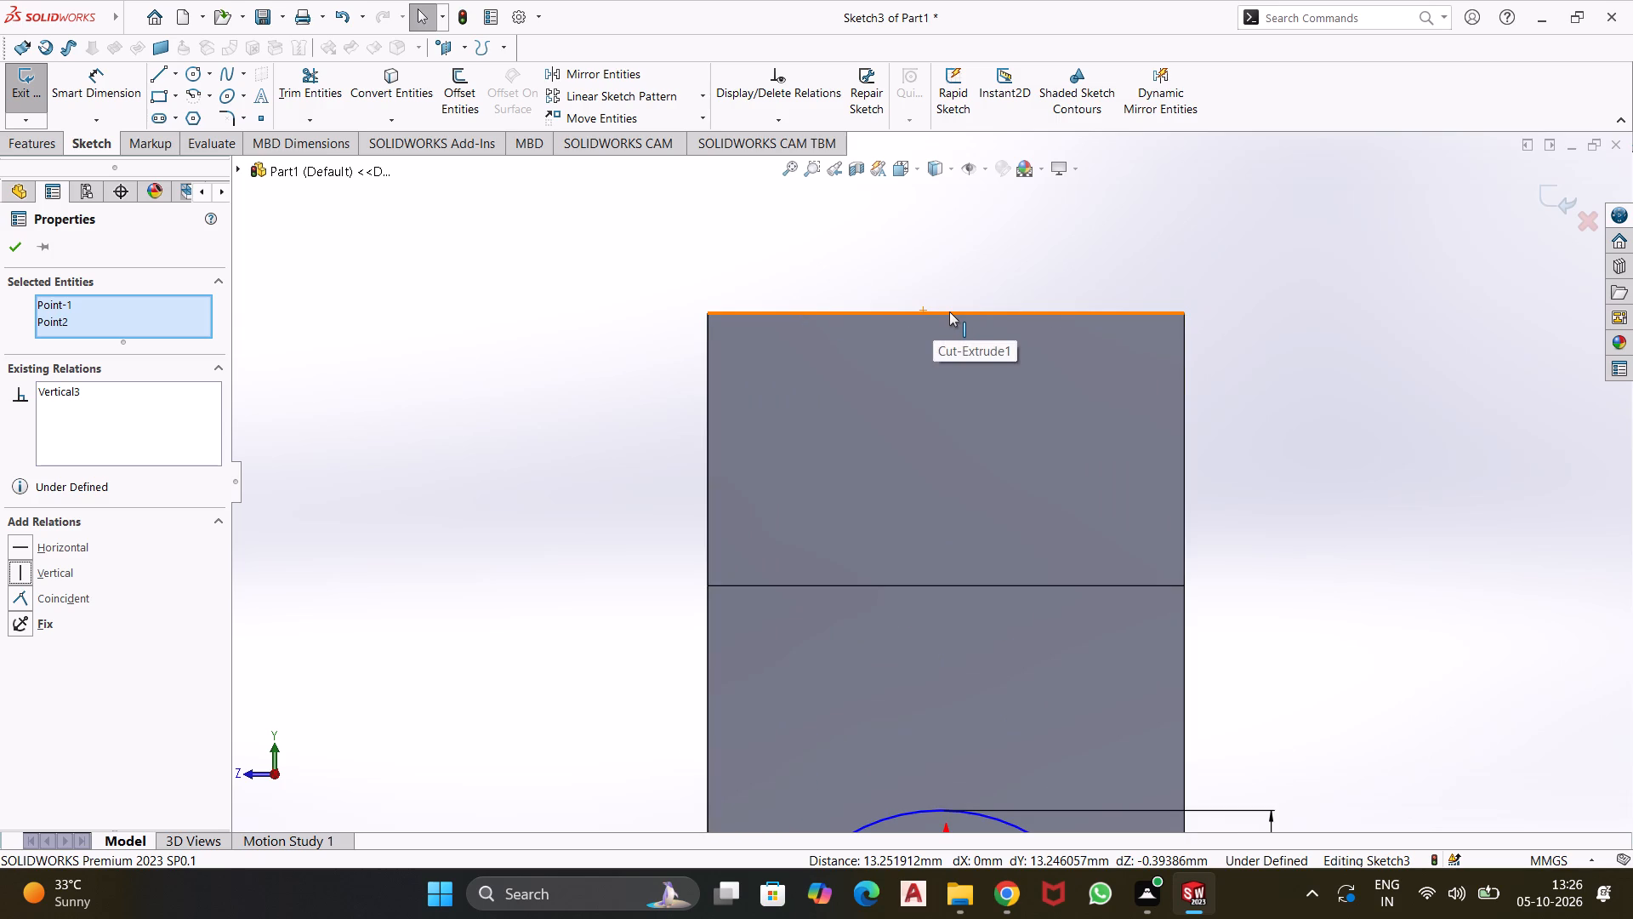
pyautogui.moveTo(1255, 327); pyautogui.dragTo(1264, 400, button='middle')
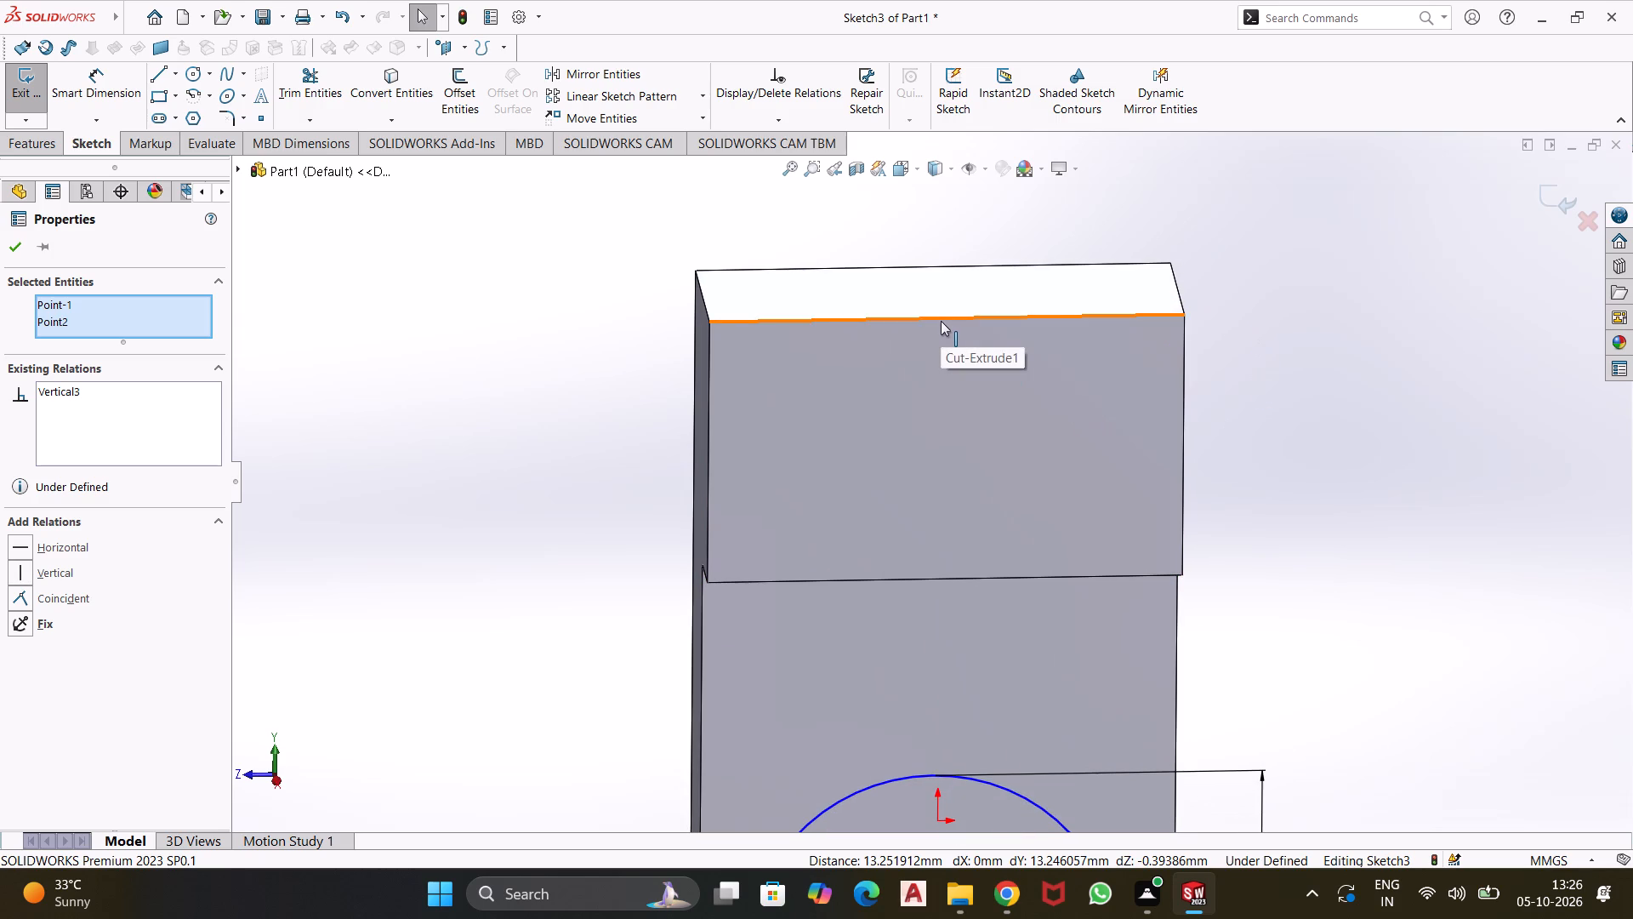
pyautogui.moveTo(1432, 544); pyautogui.dragTo(1420, 498, button='middle')
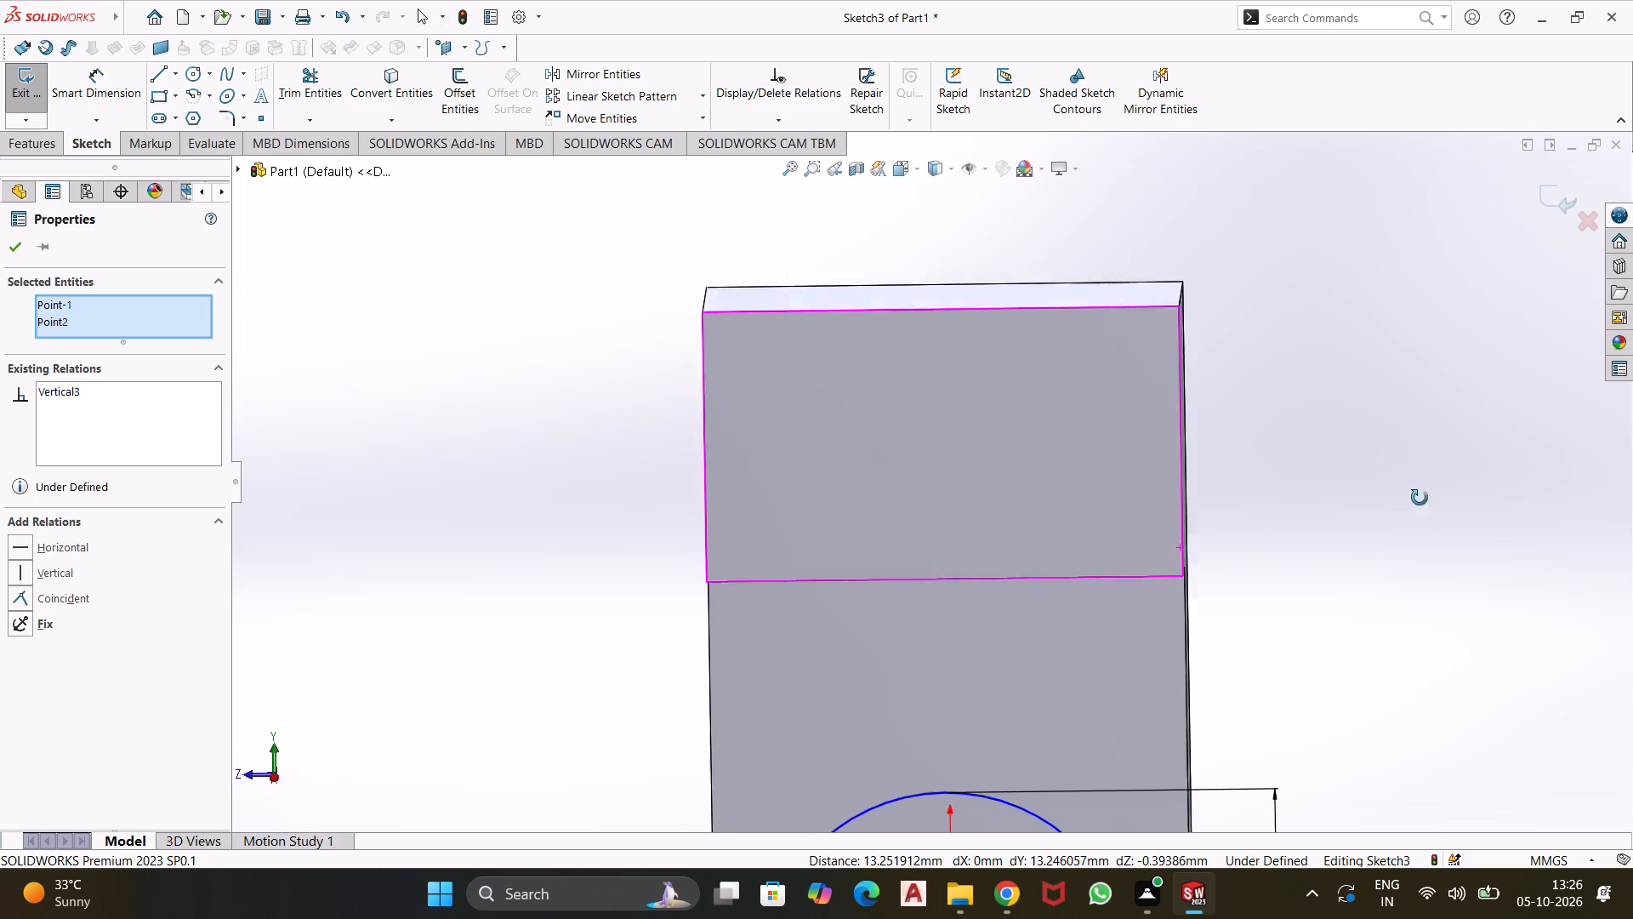
pyautogui.moveTo(1420, 498); pyautogui.dragTo(1413, 480, button='middle')
pyautogui.scroll(2, 1403, 511)
pyautogui.scroll(2, 1147, 707)
pyautogui.scroll(-4, 924, 747)
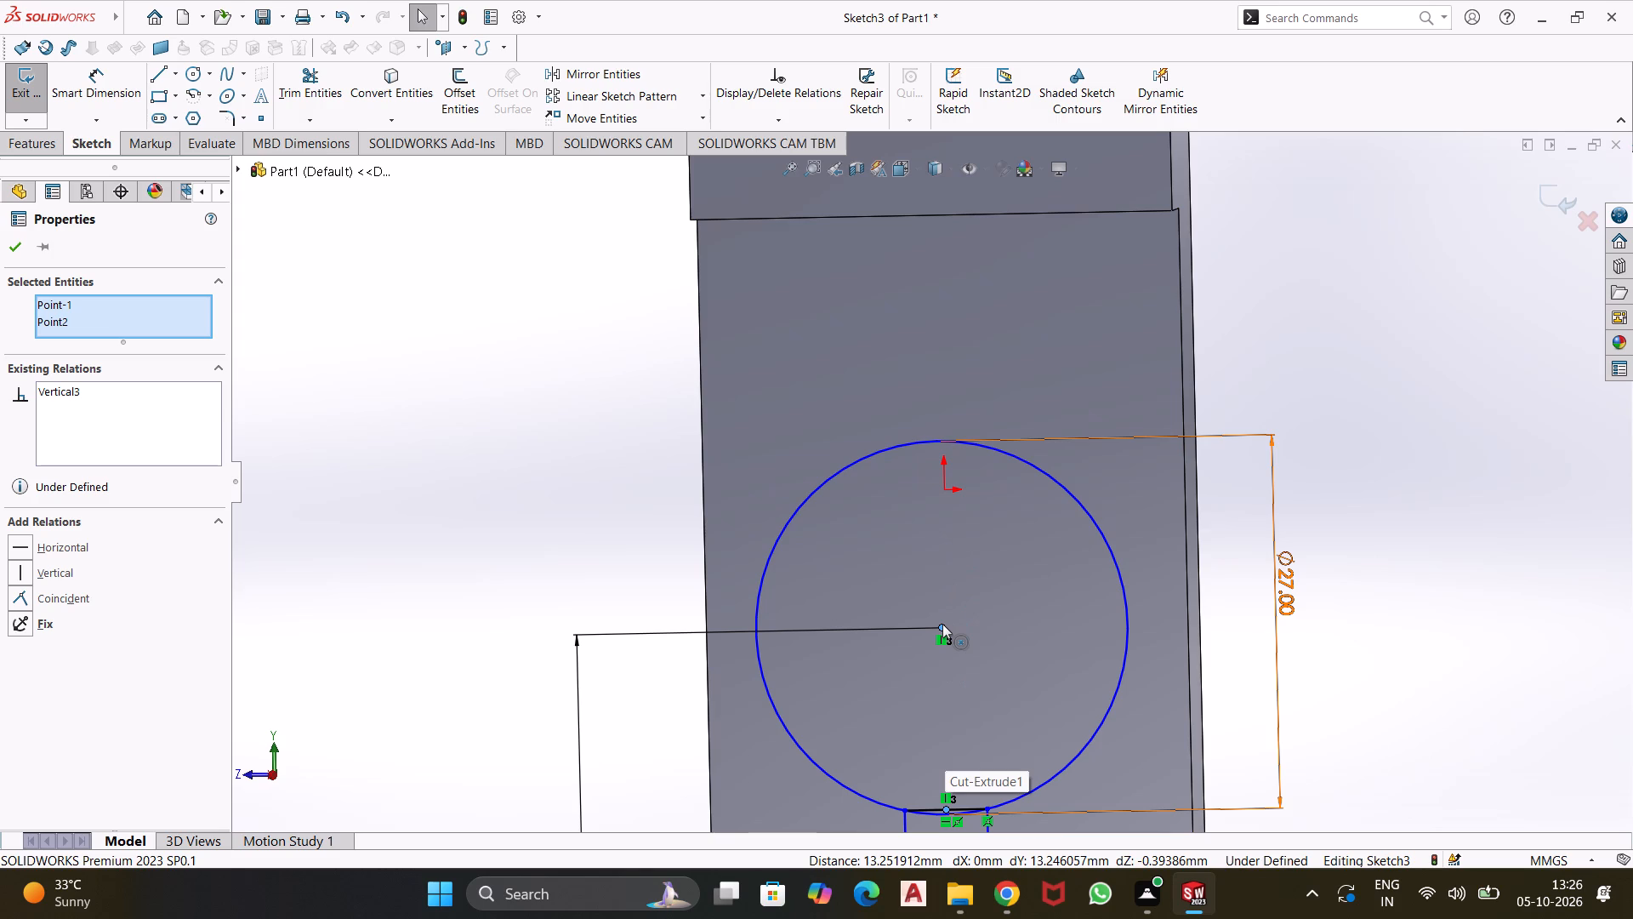
# Examine the circle's centre relative to the sketch origin and the block's edges from different angles.
pyautogui.keyDown('ctrl'); pyautogui.click(946, 489); pyautogui.keyUp('ctrl')
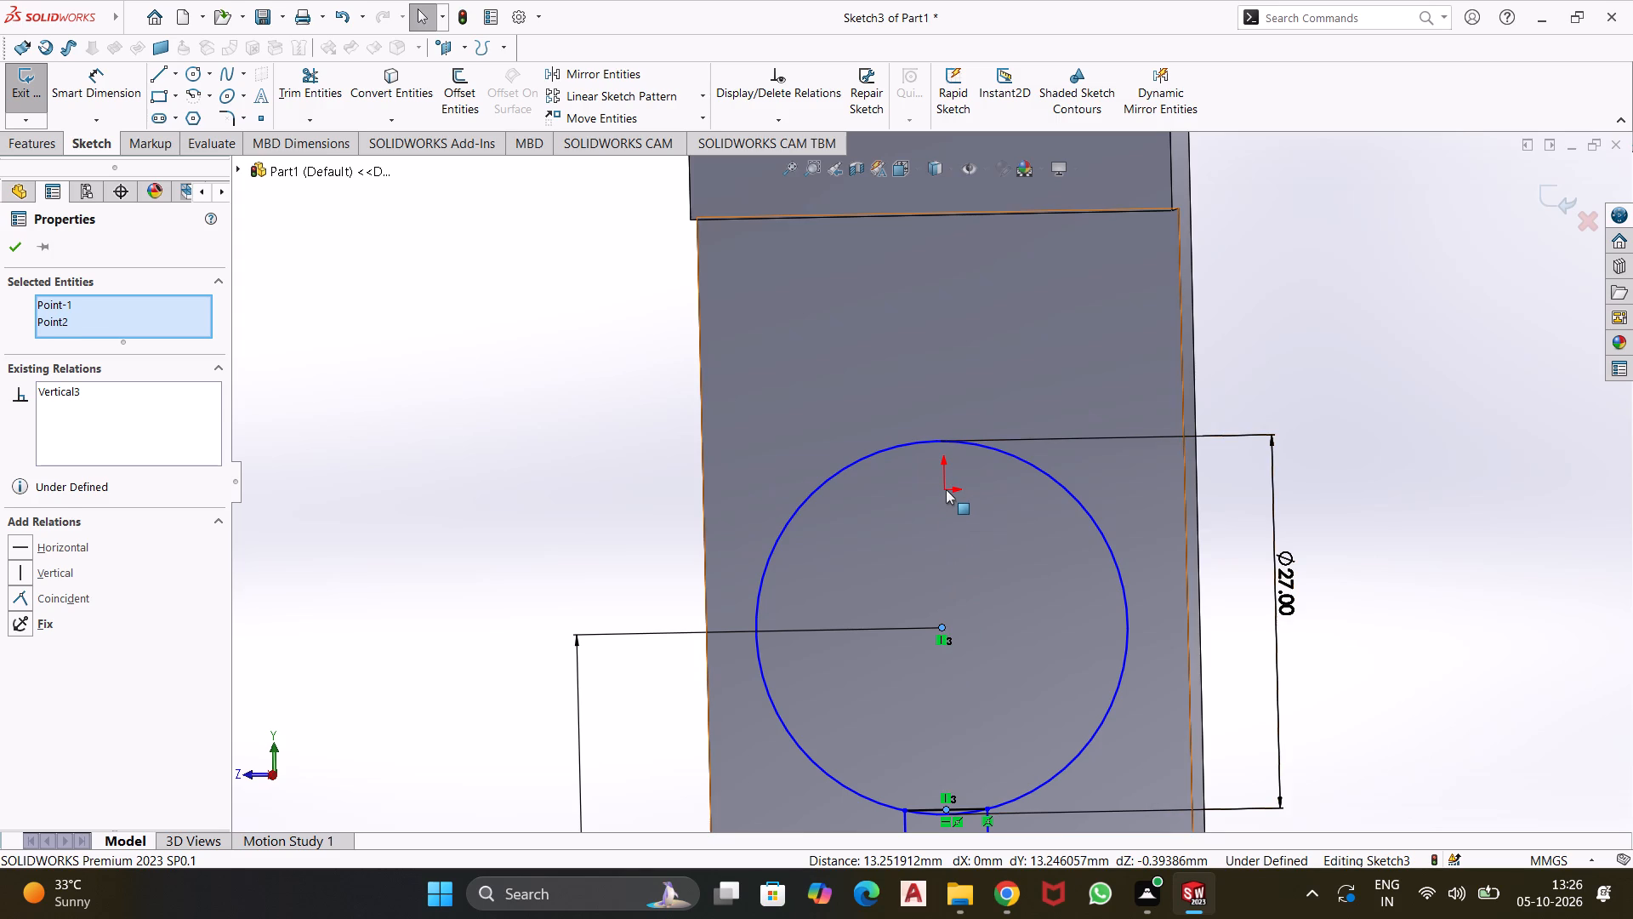
pyautogui.click(1334, 430)
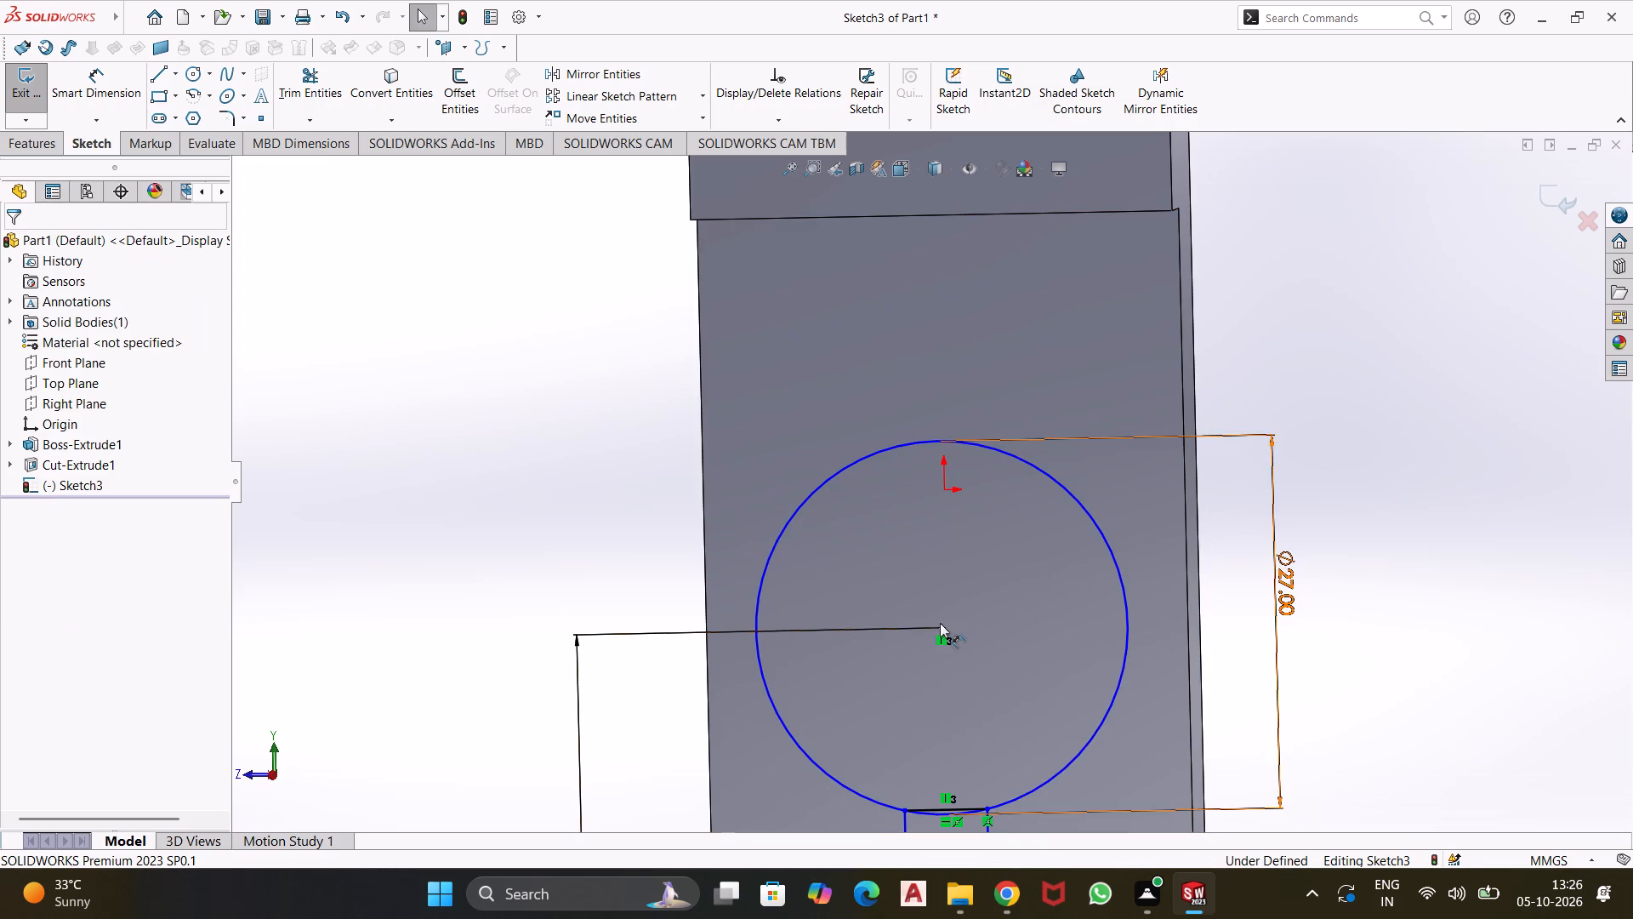
pyautogui.click(943, 626)
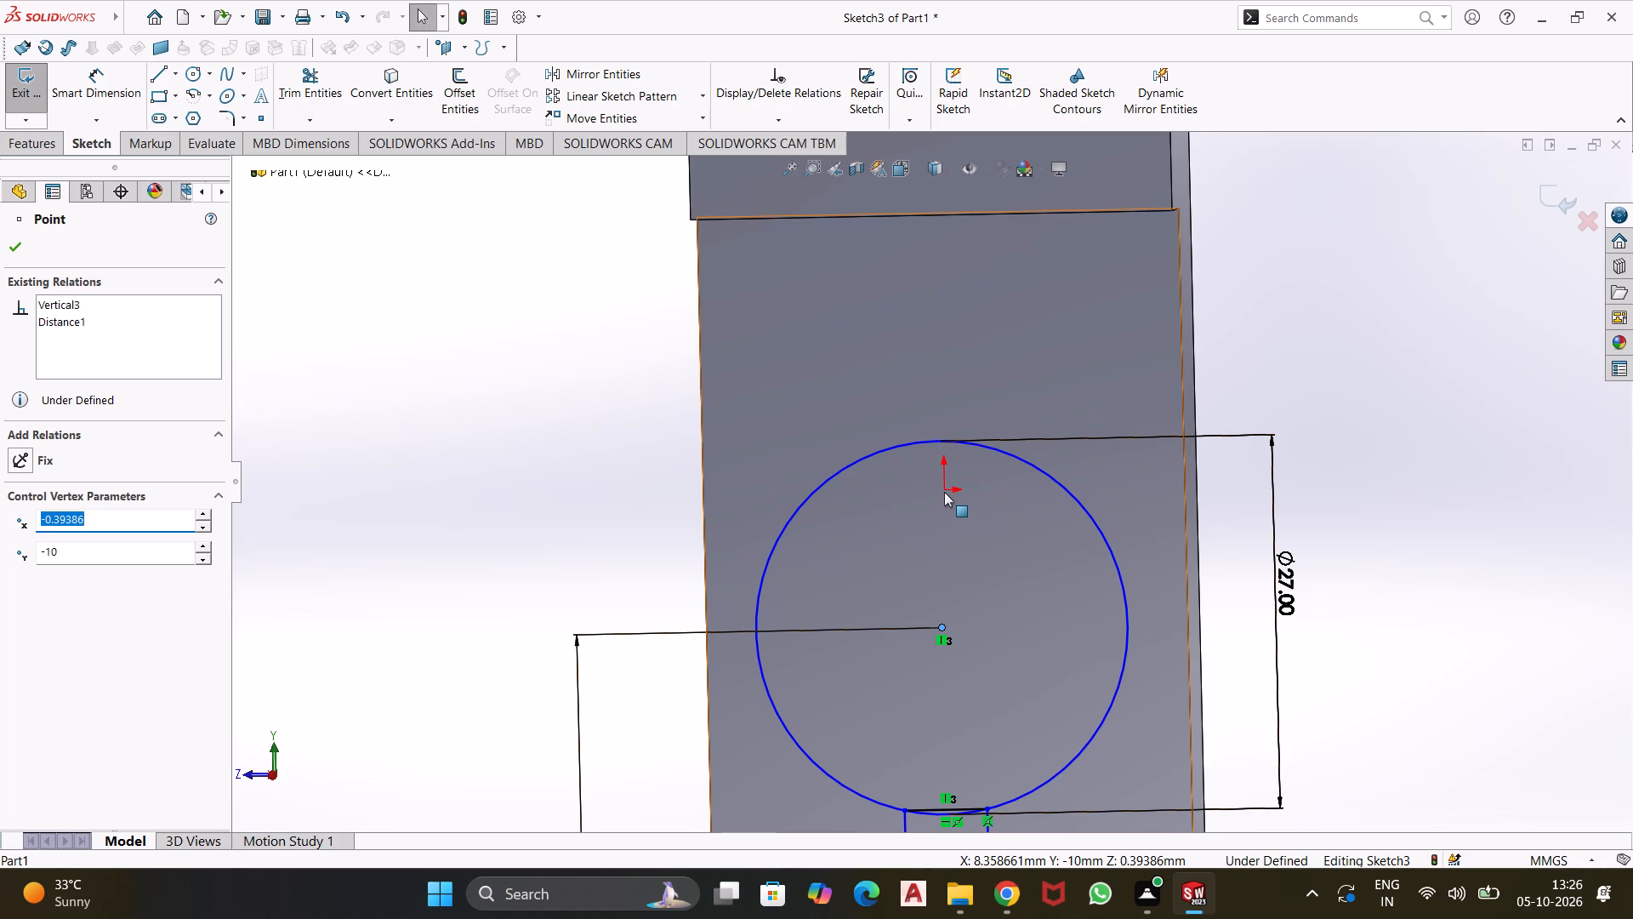
pyautogui.keyDown('ctrl'); pyautogui.click(944, 492); pyautogui.keyUp('ctrl')
pyautogui.click(1518, 422)
pyautogui.moveTo(1375, 545); pyautogui.dragTo(1376, 545, button='middle')
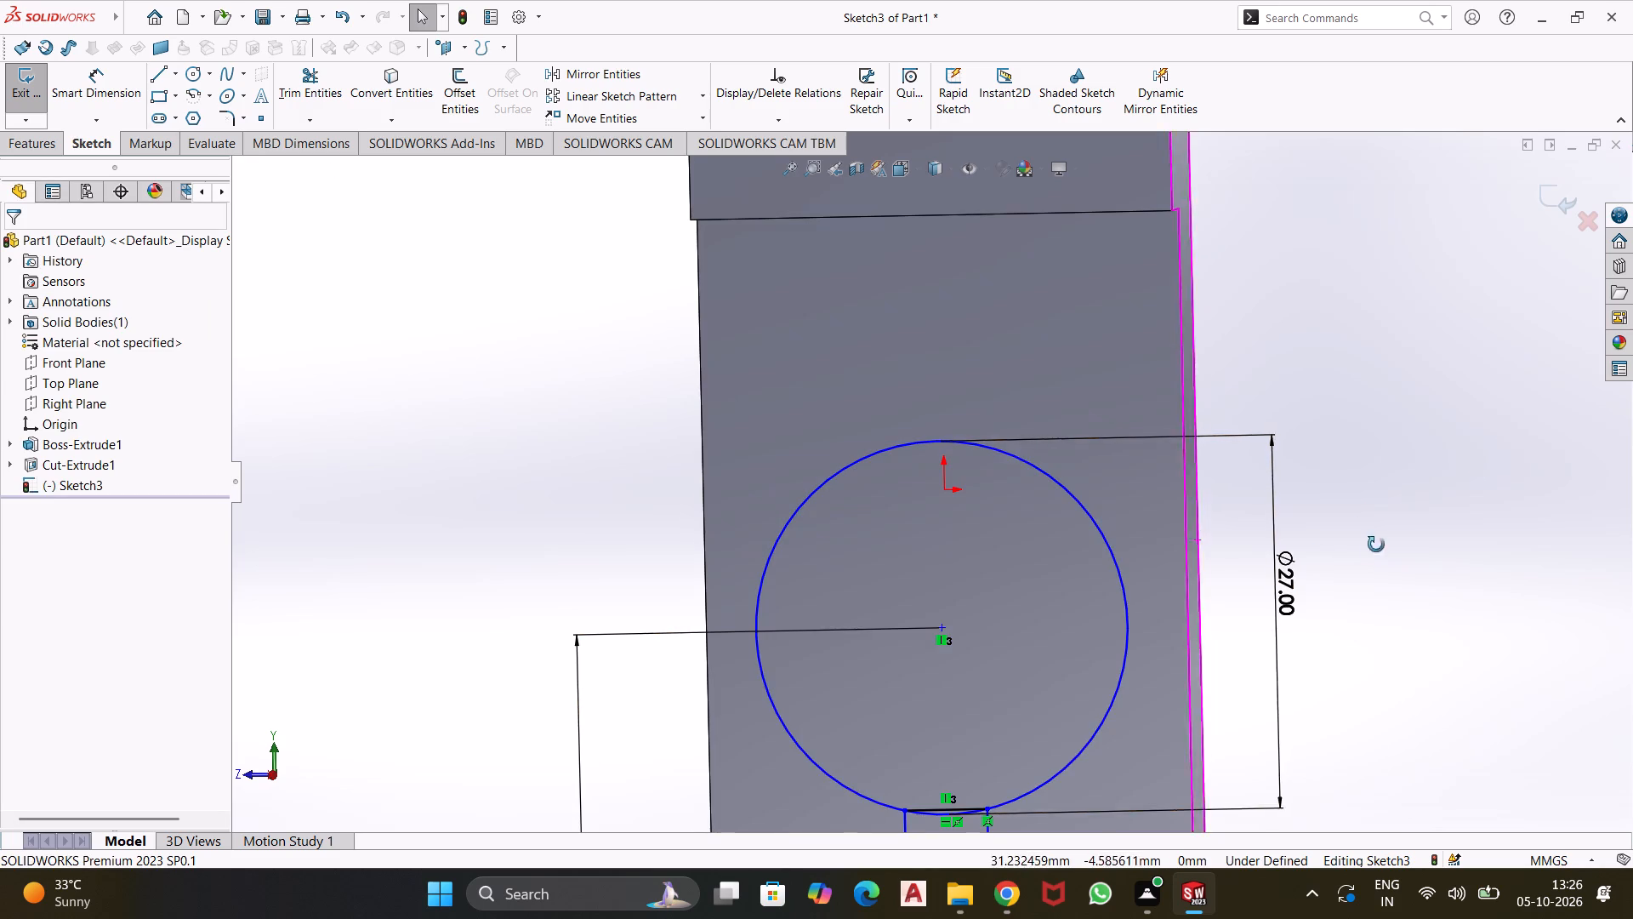
pyautogui.moveTo(1376, 545); pyautogui.dragTo(1437, 507, button='middle')
pyautogui.scroll(2, 1425, 574)
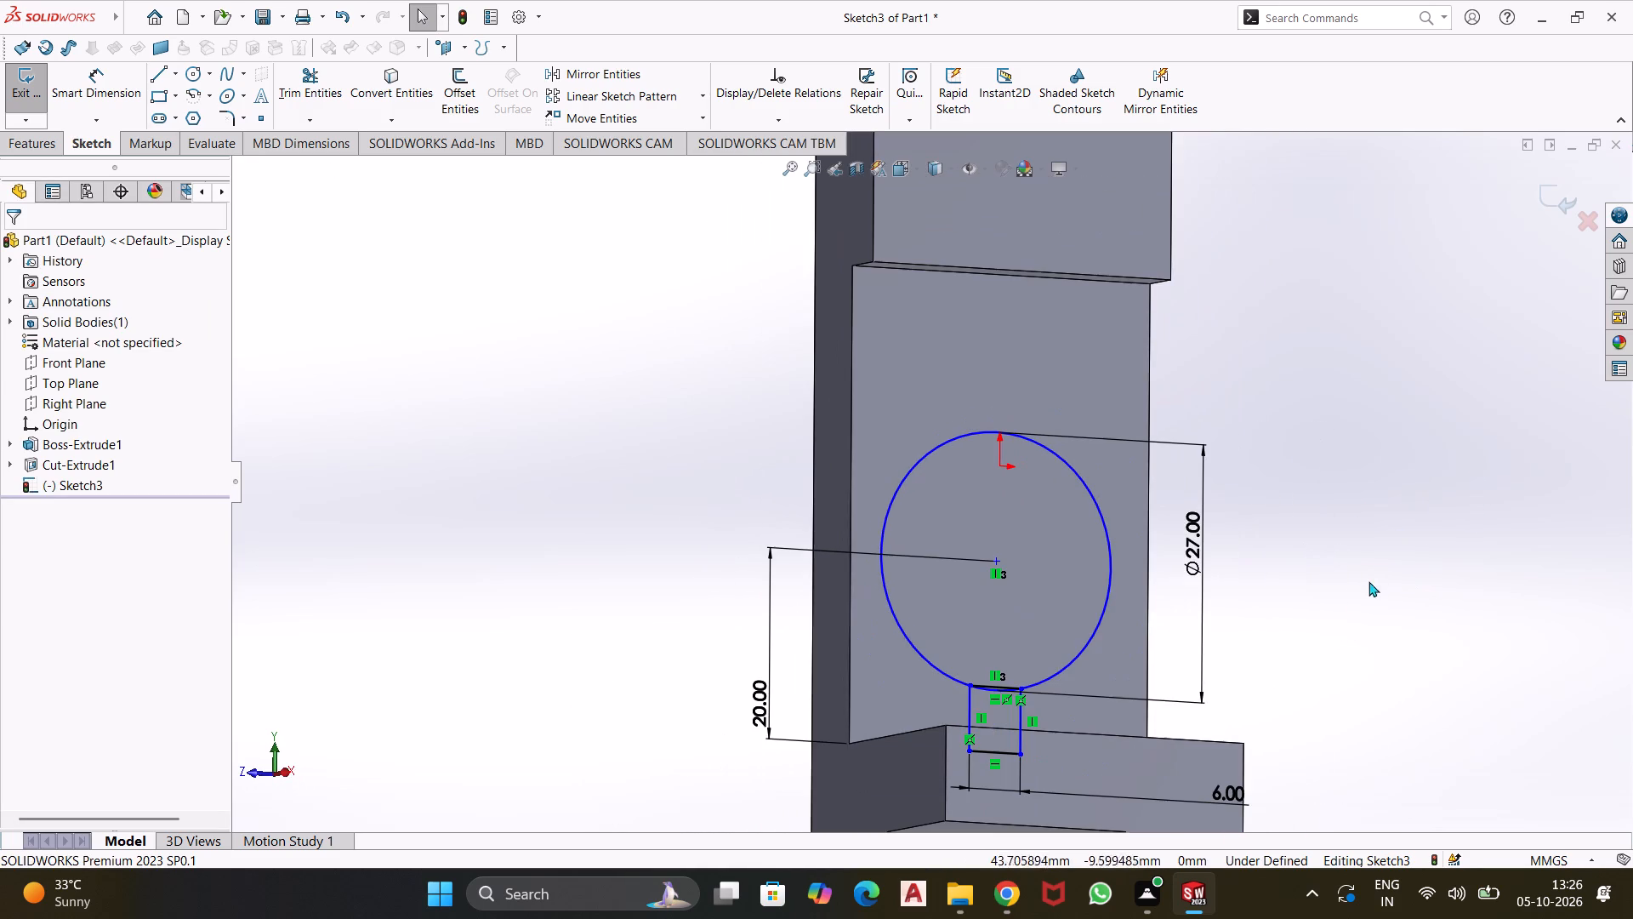
pyautogui.moveTo(1350, 591); pyautogui.dragTo(1238, 574, button='middle')
pyautogui.moveTo(1263, 591); pyautogui.dragTo(1281, 648, button='middle')
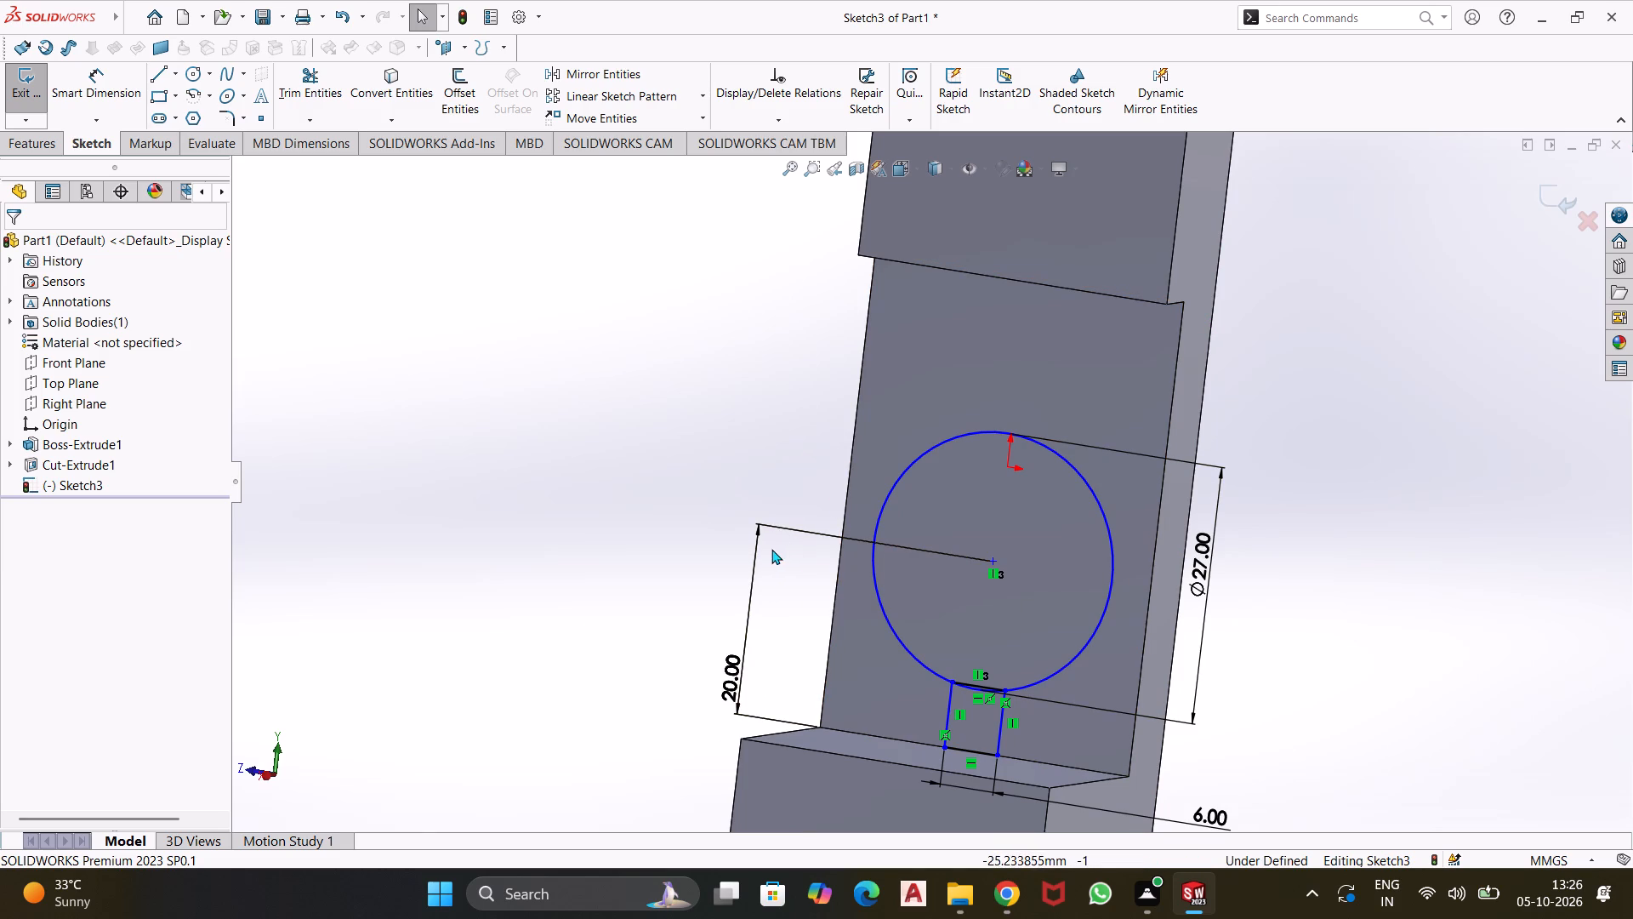
pyautogui.moveTo(1379, 604); pyautogui.dragTo(1396, 599, button='middle')
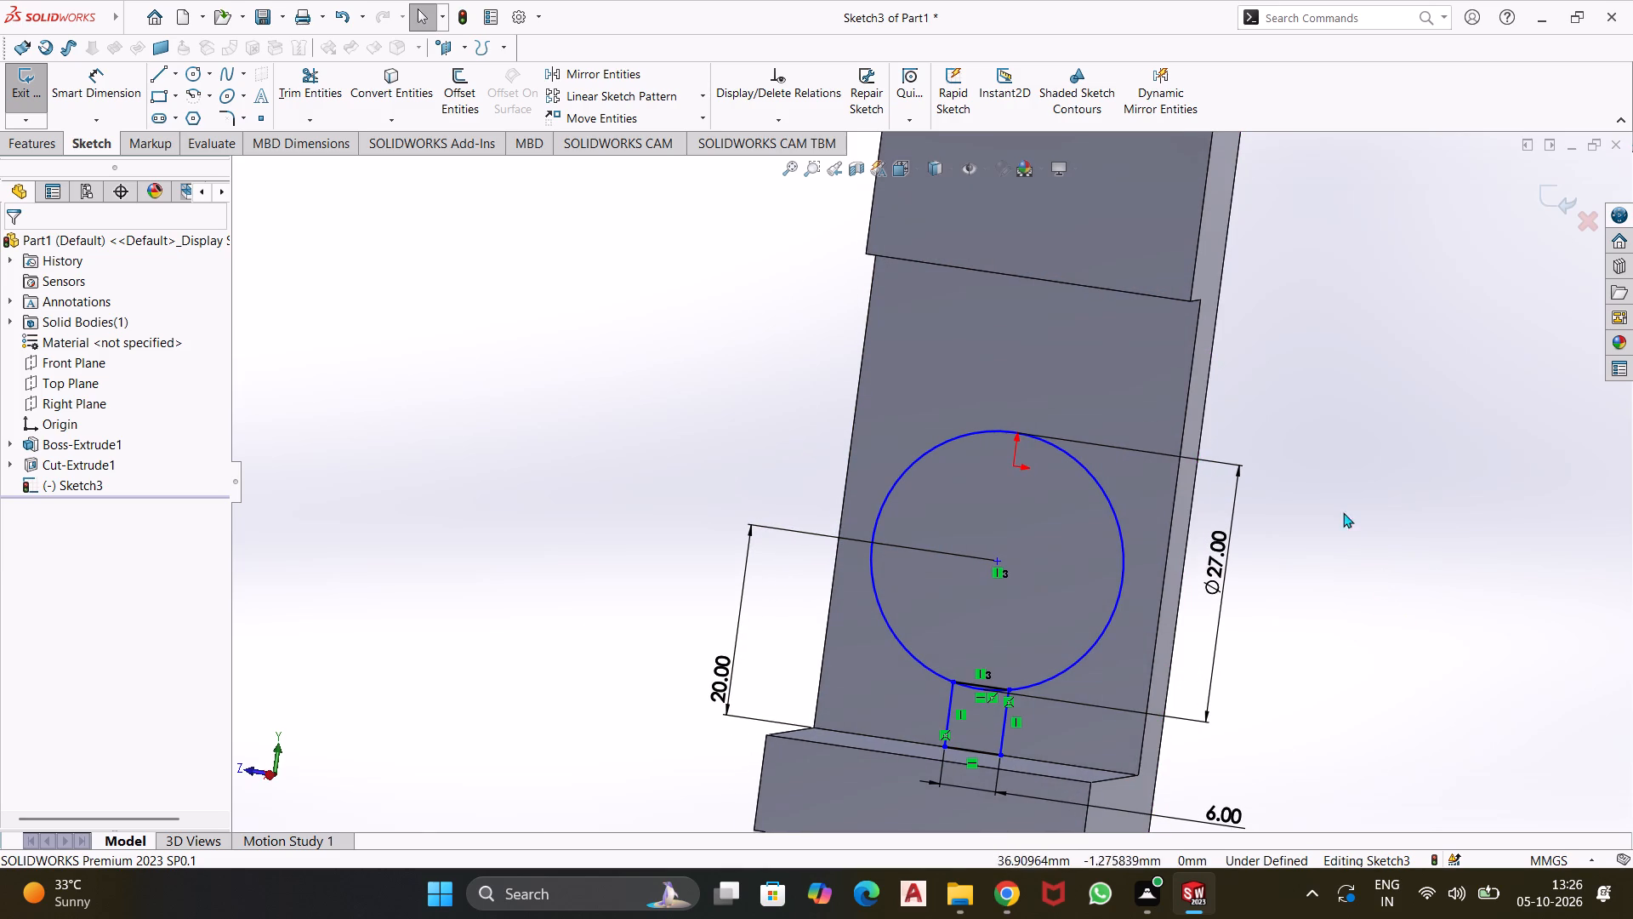
# Viewing the sketch straight on, dimension the circle's centre 17.5 mm from the recessed face's long side edge.
pyautogui.click(1126, 395)
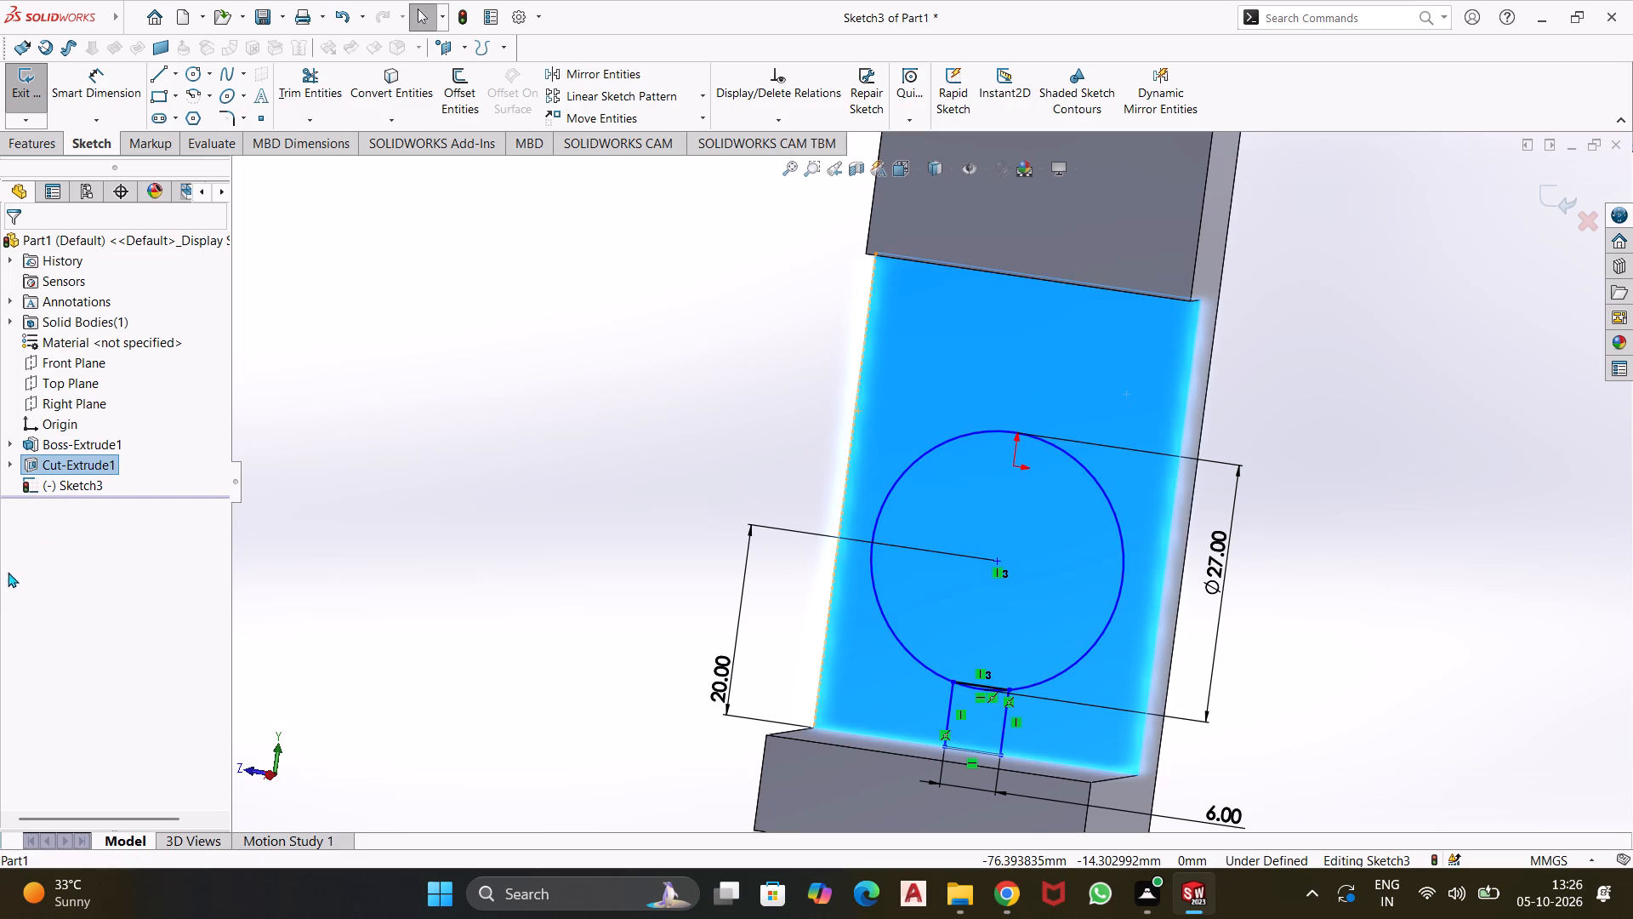
pyautogui.click(64, 487)
pyautogui.click(112, 460)
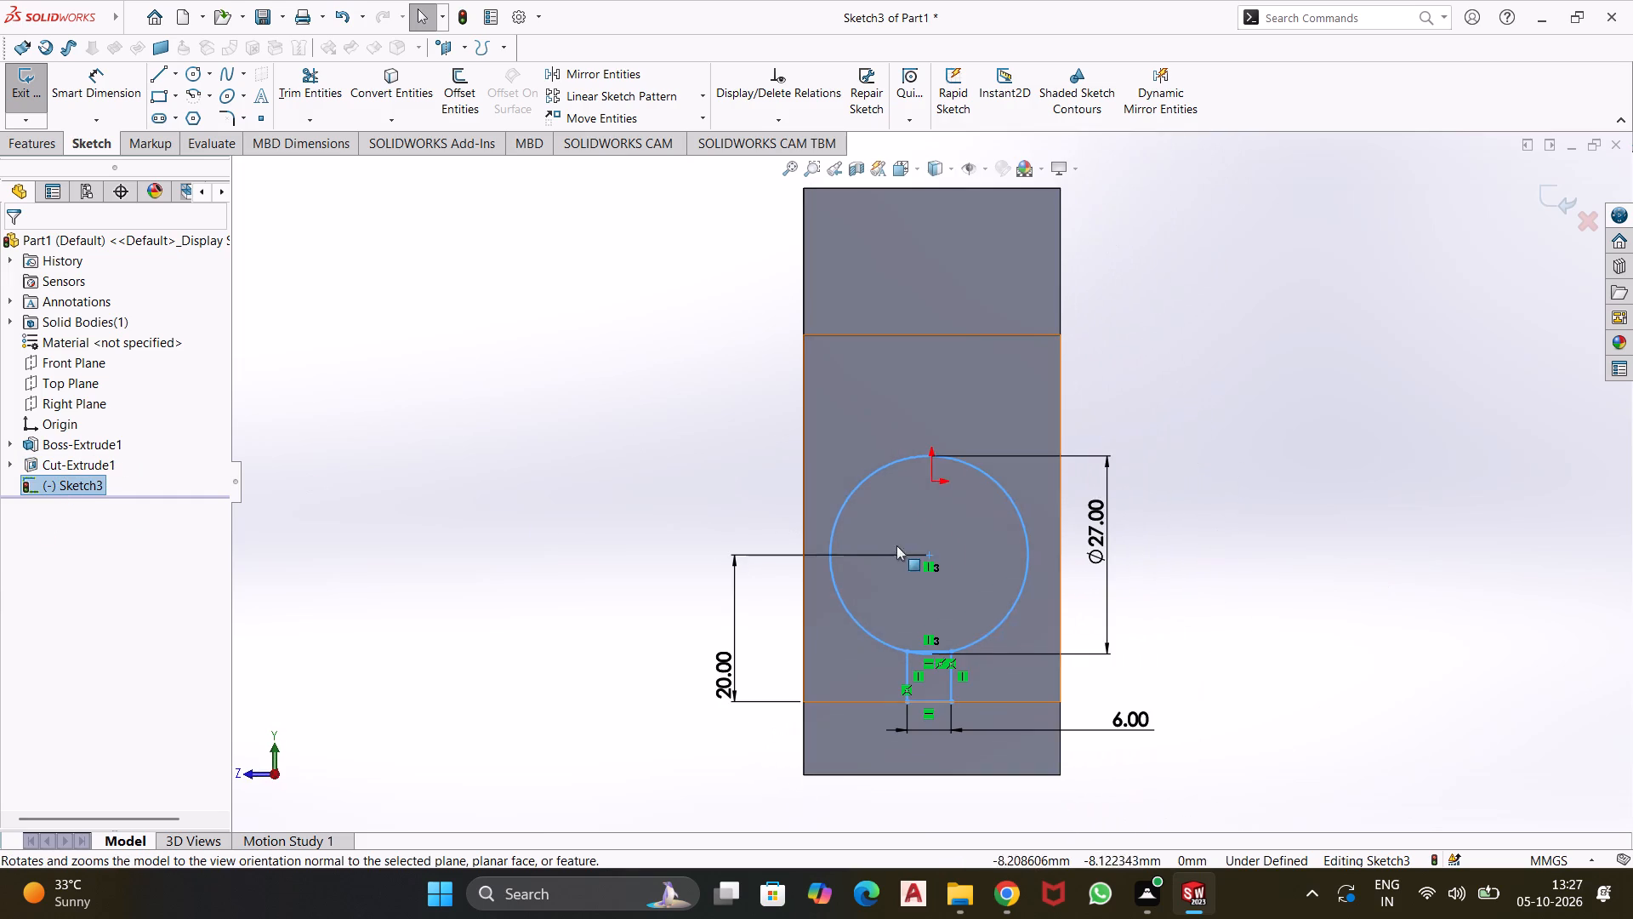
pyautogui.scroll(-2, 952, 484)
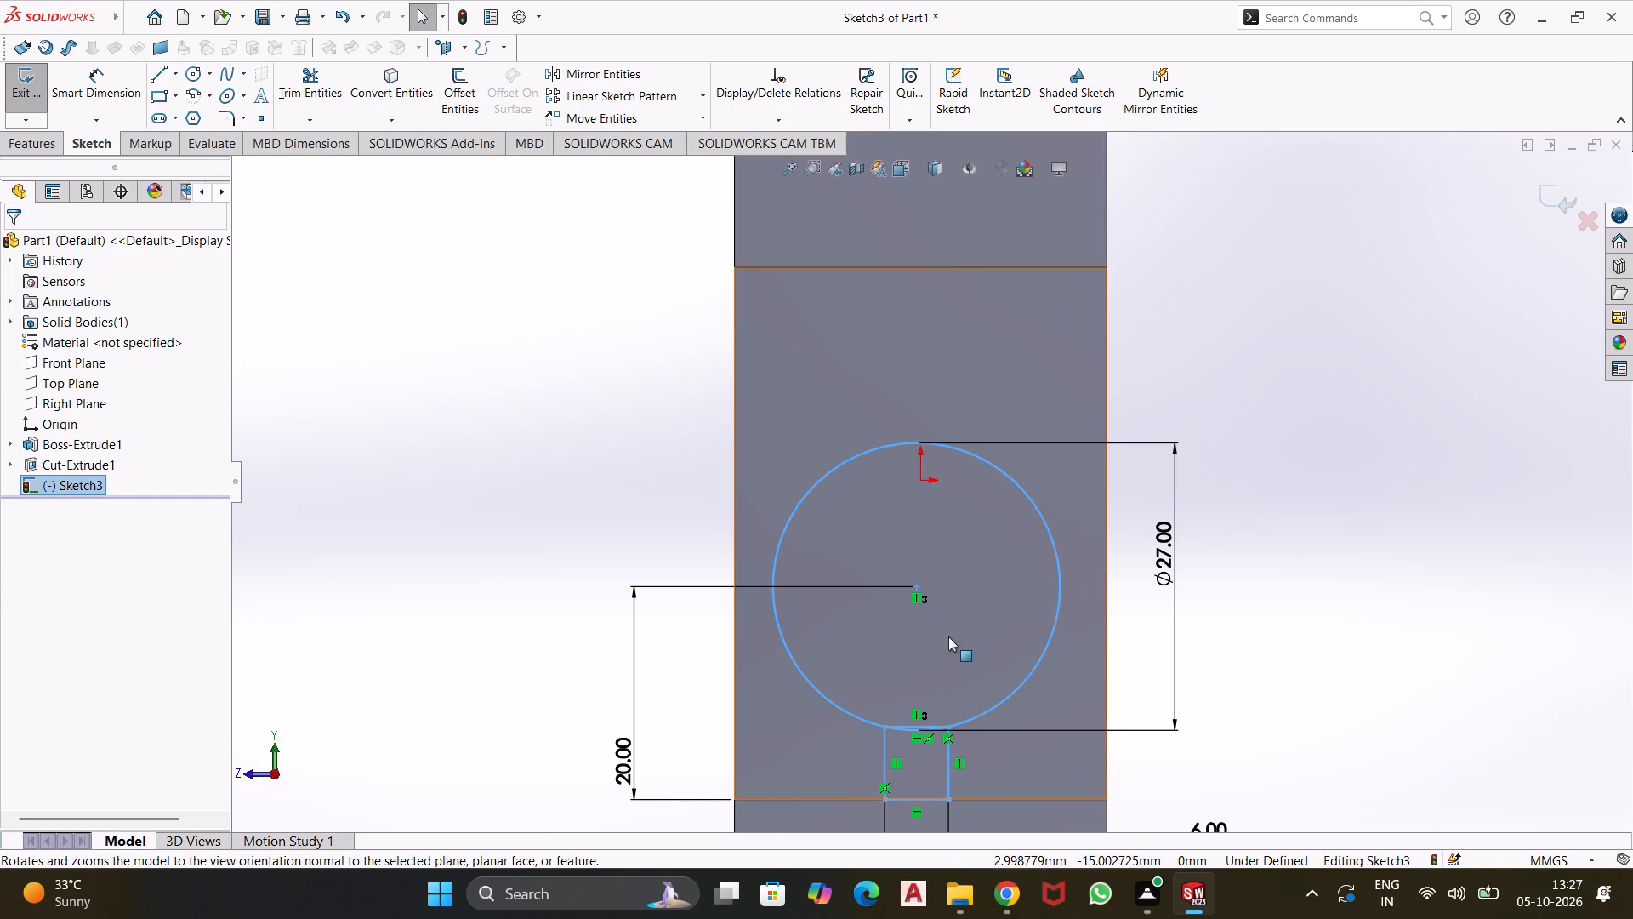
pyautogui.click(912, 588)
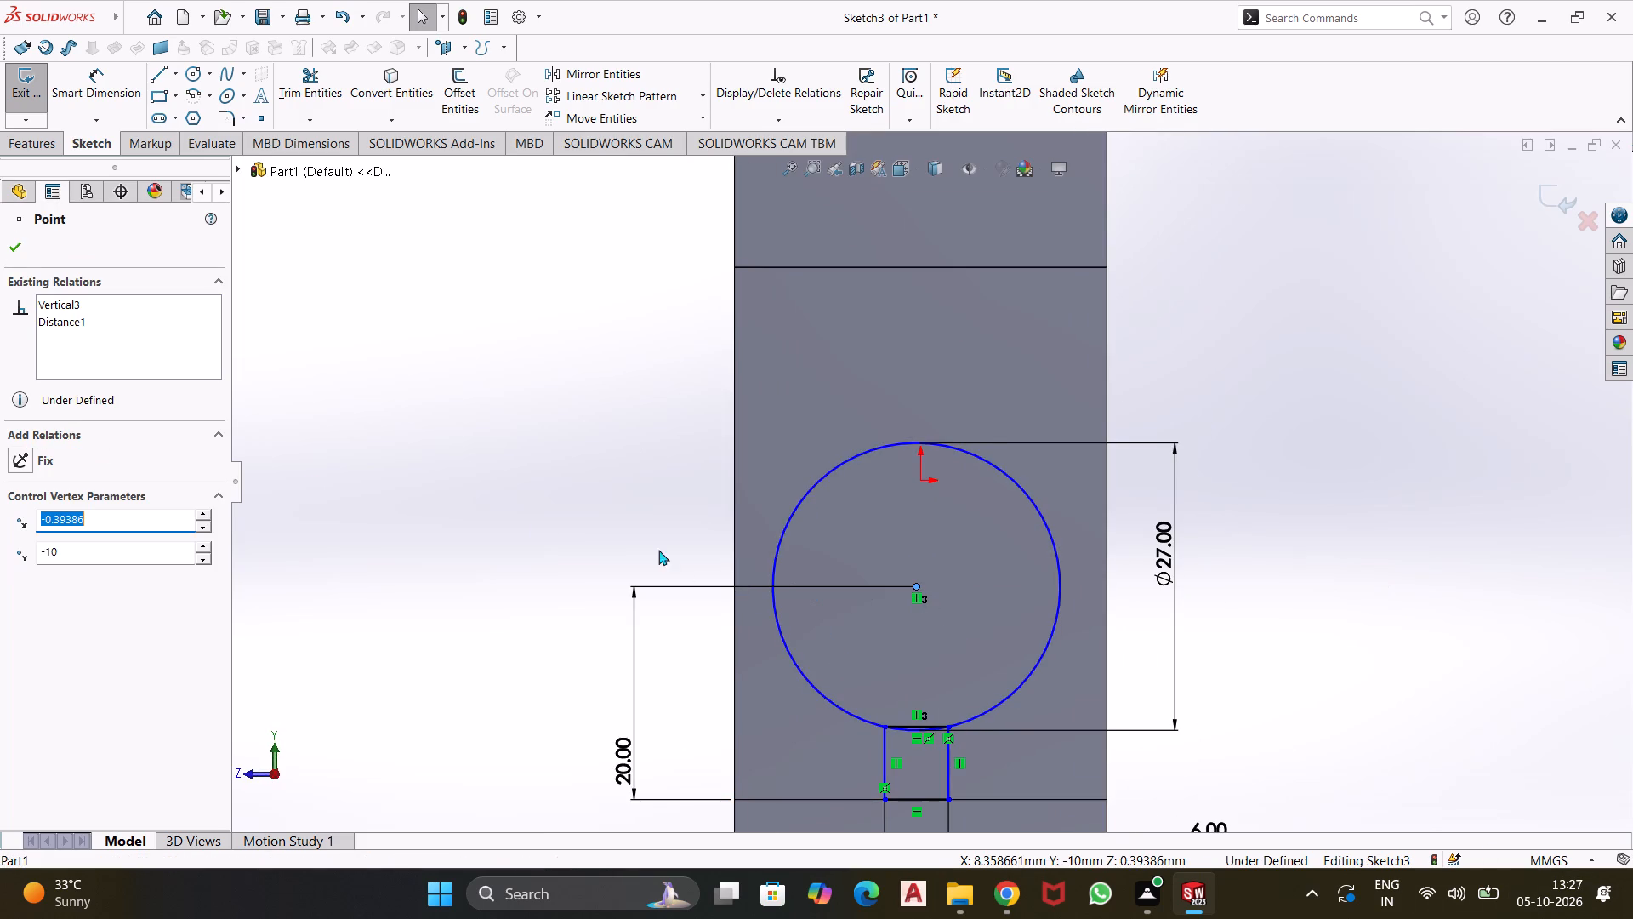
pyautogui.click(61, 88)
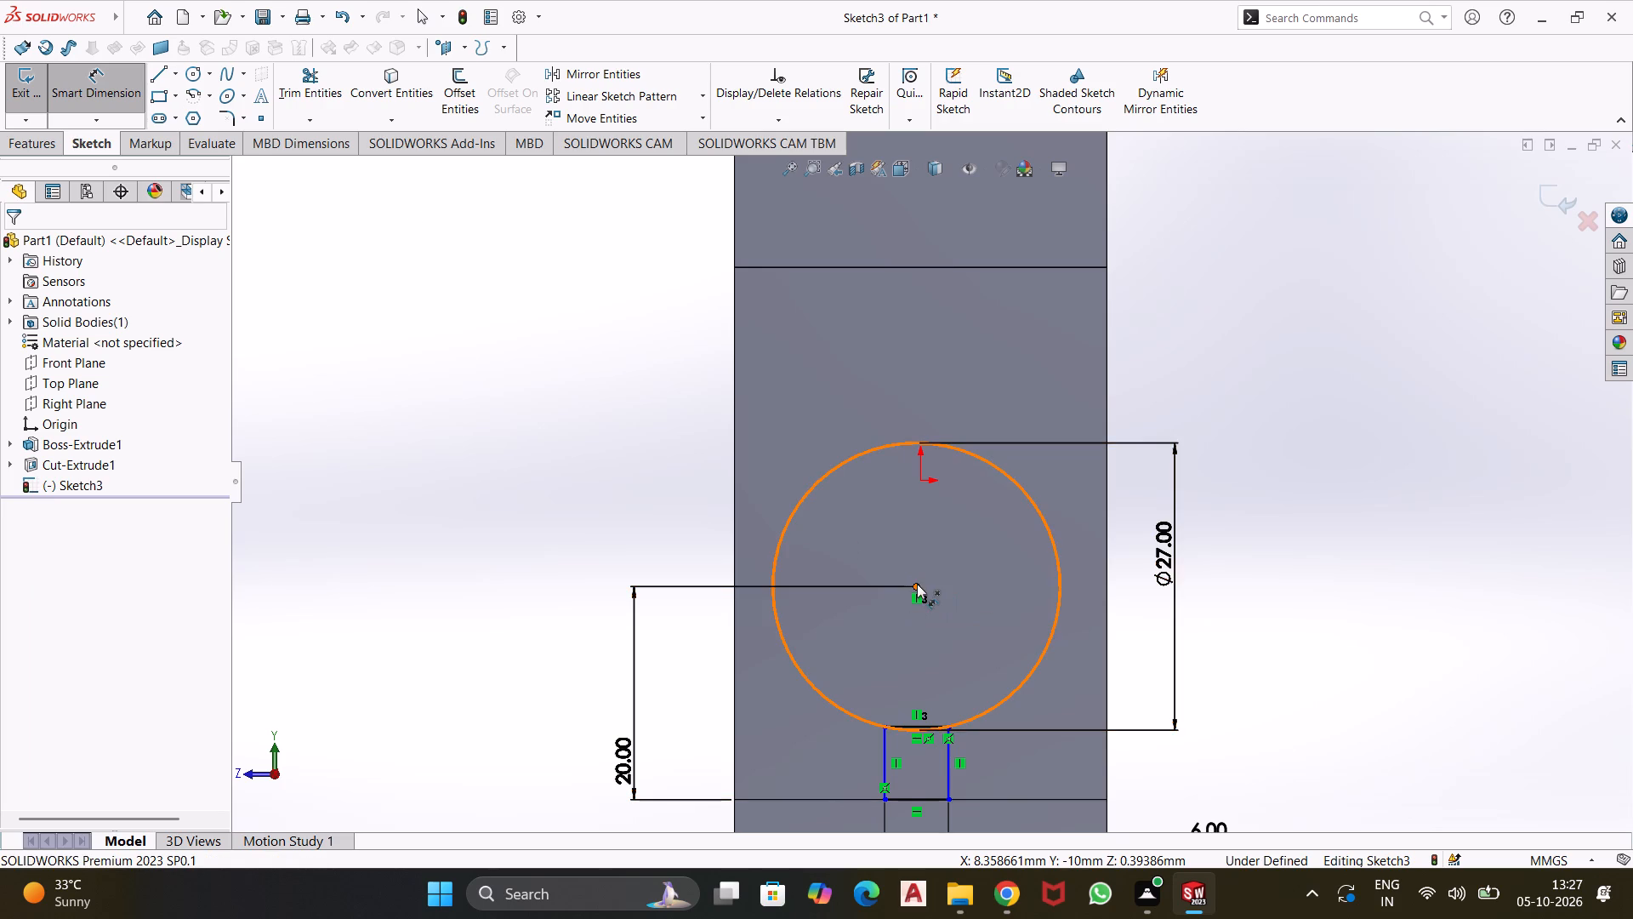
pyautogui.click(917, 584)
pyautogui.click(735, 585)
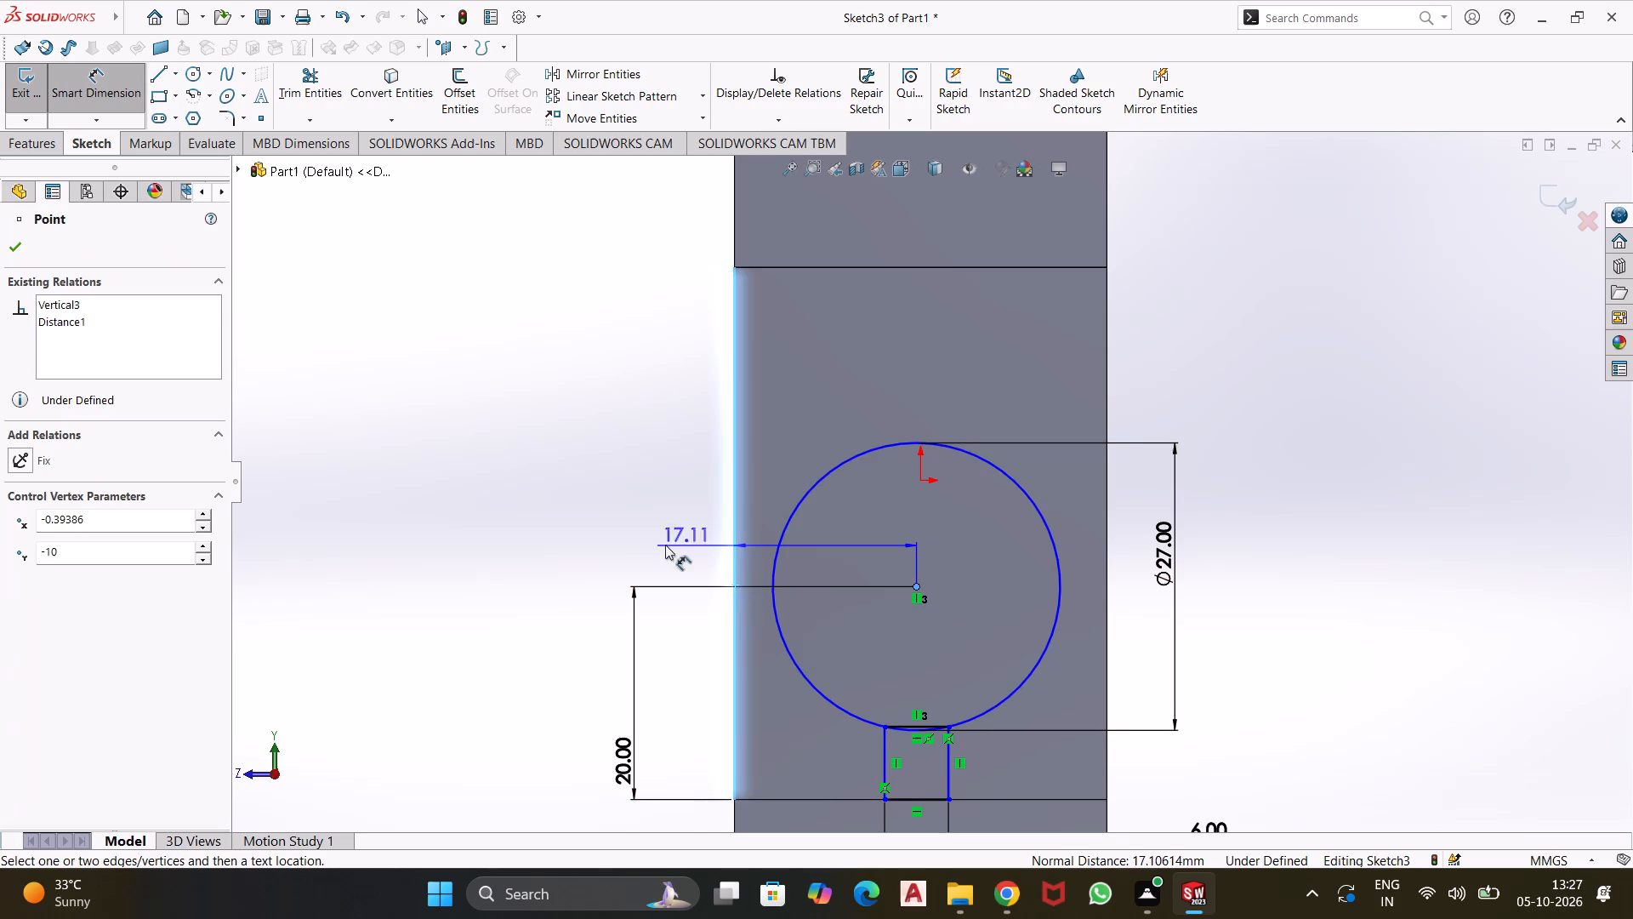
pyautogui.click(646, 545)
pyautogui.write('17.5')
pyautogui.press('Return')
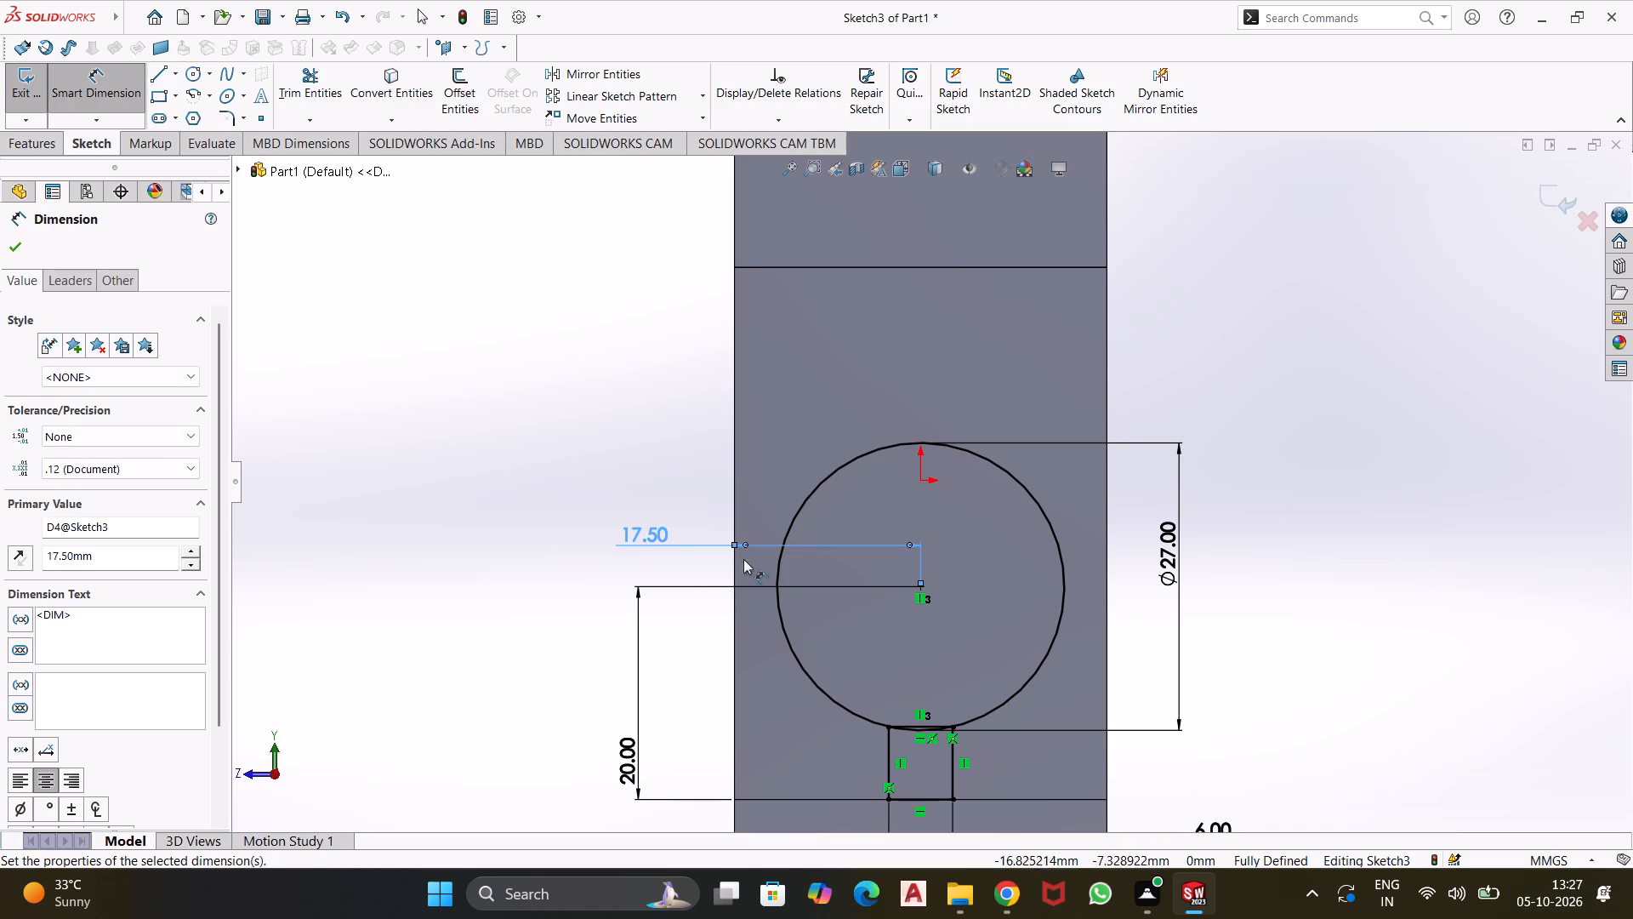
pyautogui.click(500, 482)
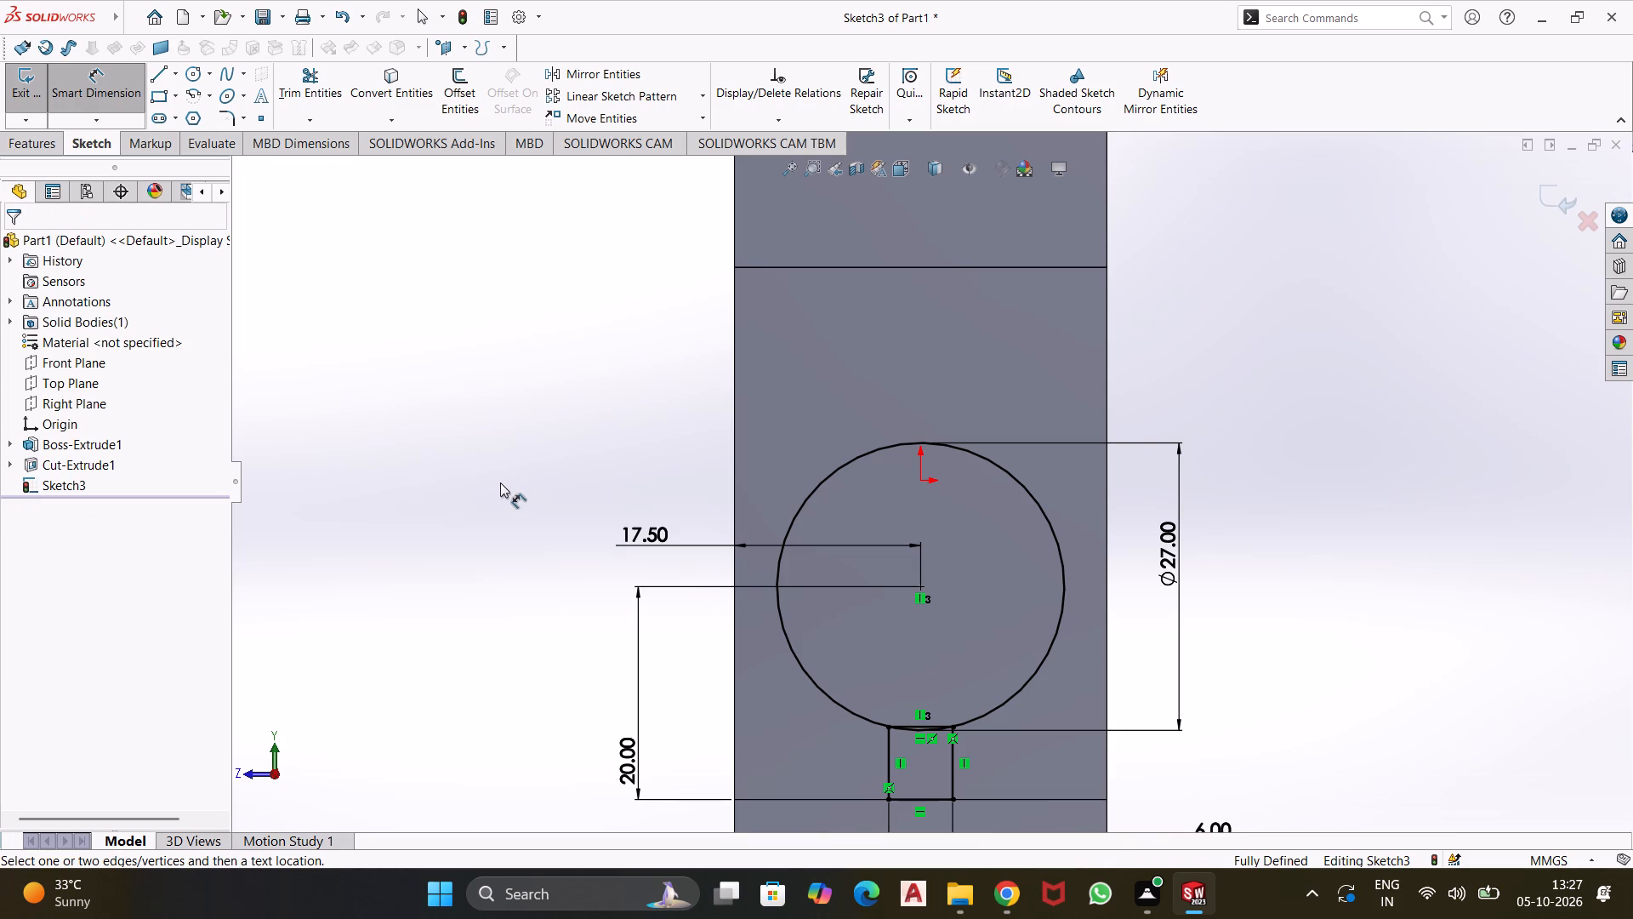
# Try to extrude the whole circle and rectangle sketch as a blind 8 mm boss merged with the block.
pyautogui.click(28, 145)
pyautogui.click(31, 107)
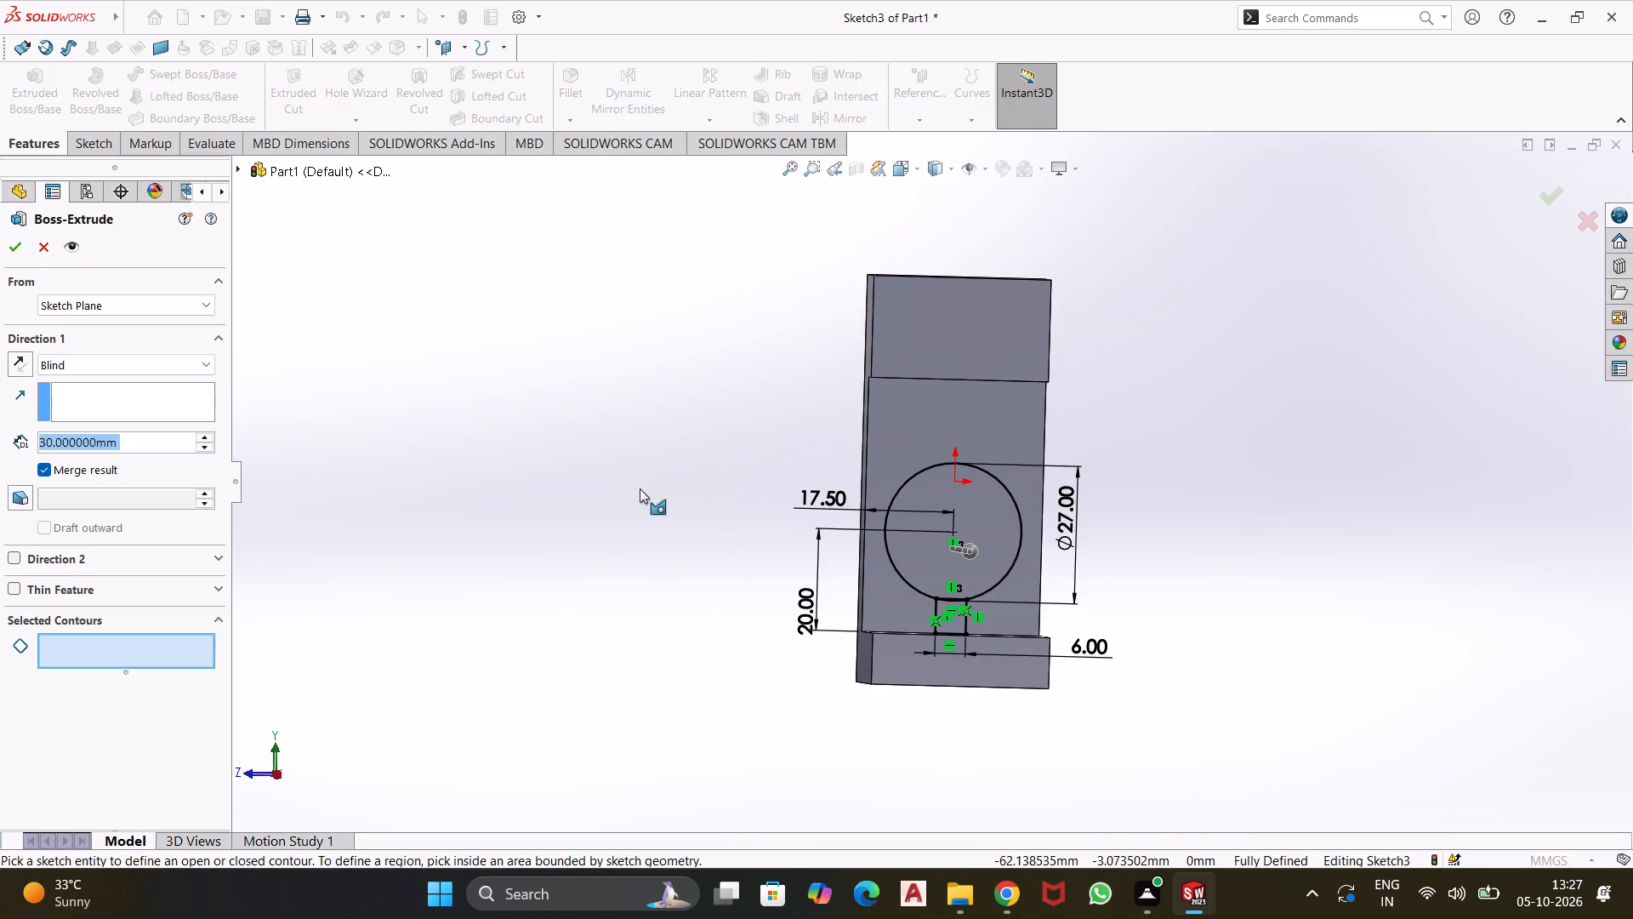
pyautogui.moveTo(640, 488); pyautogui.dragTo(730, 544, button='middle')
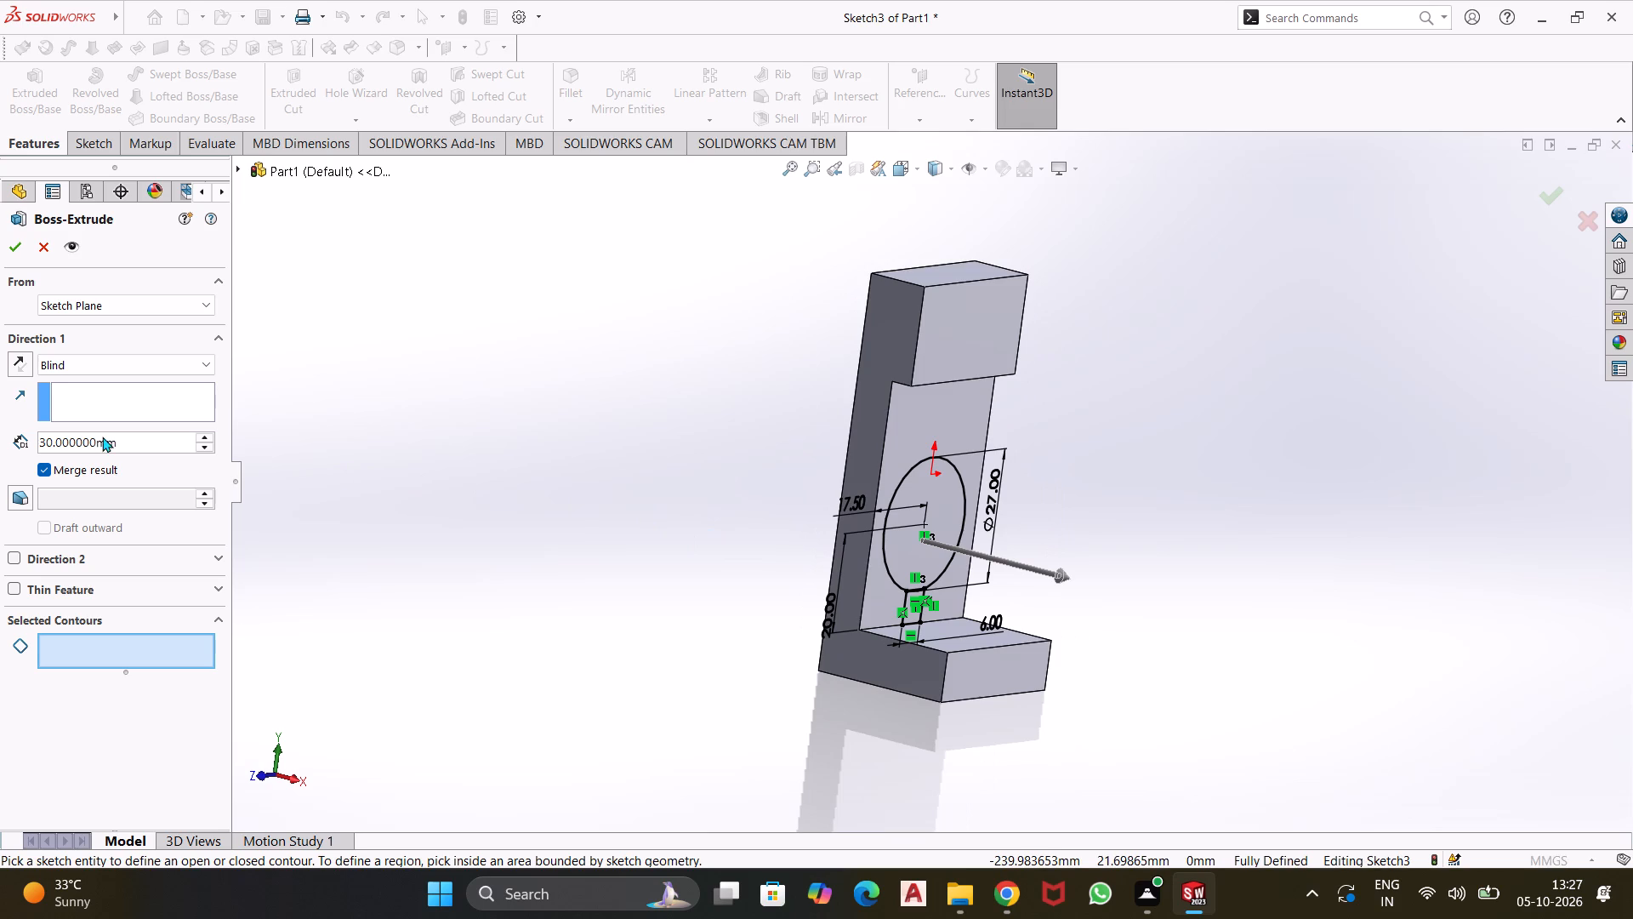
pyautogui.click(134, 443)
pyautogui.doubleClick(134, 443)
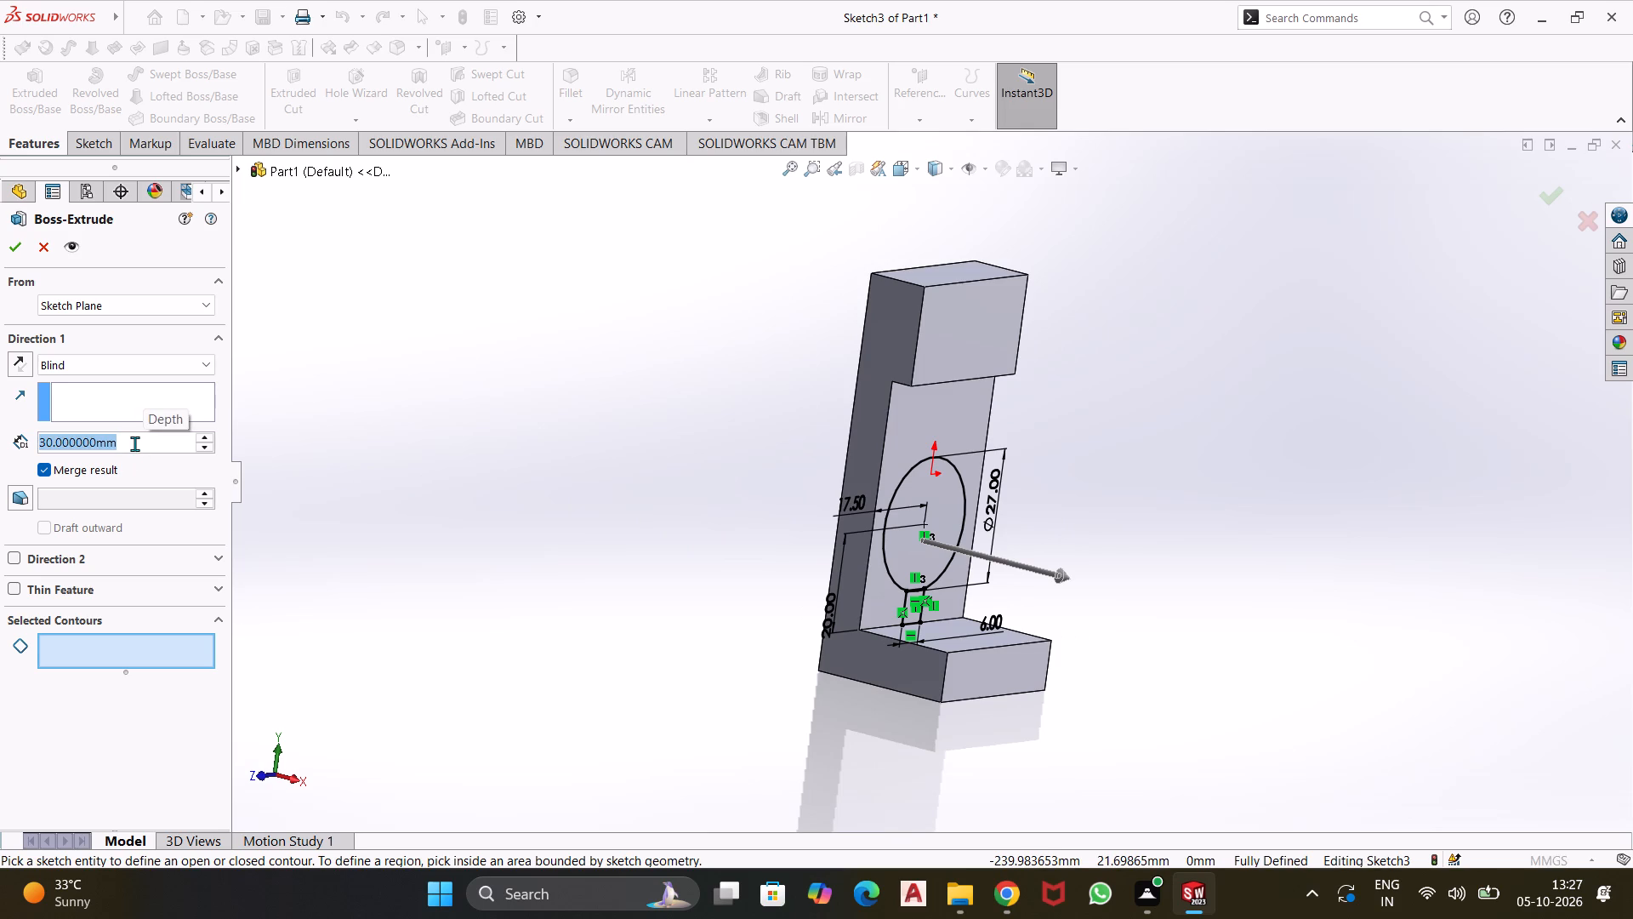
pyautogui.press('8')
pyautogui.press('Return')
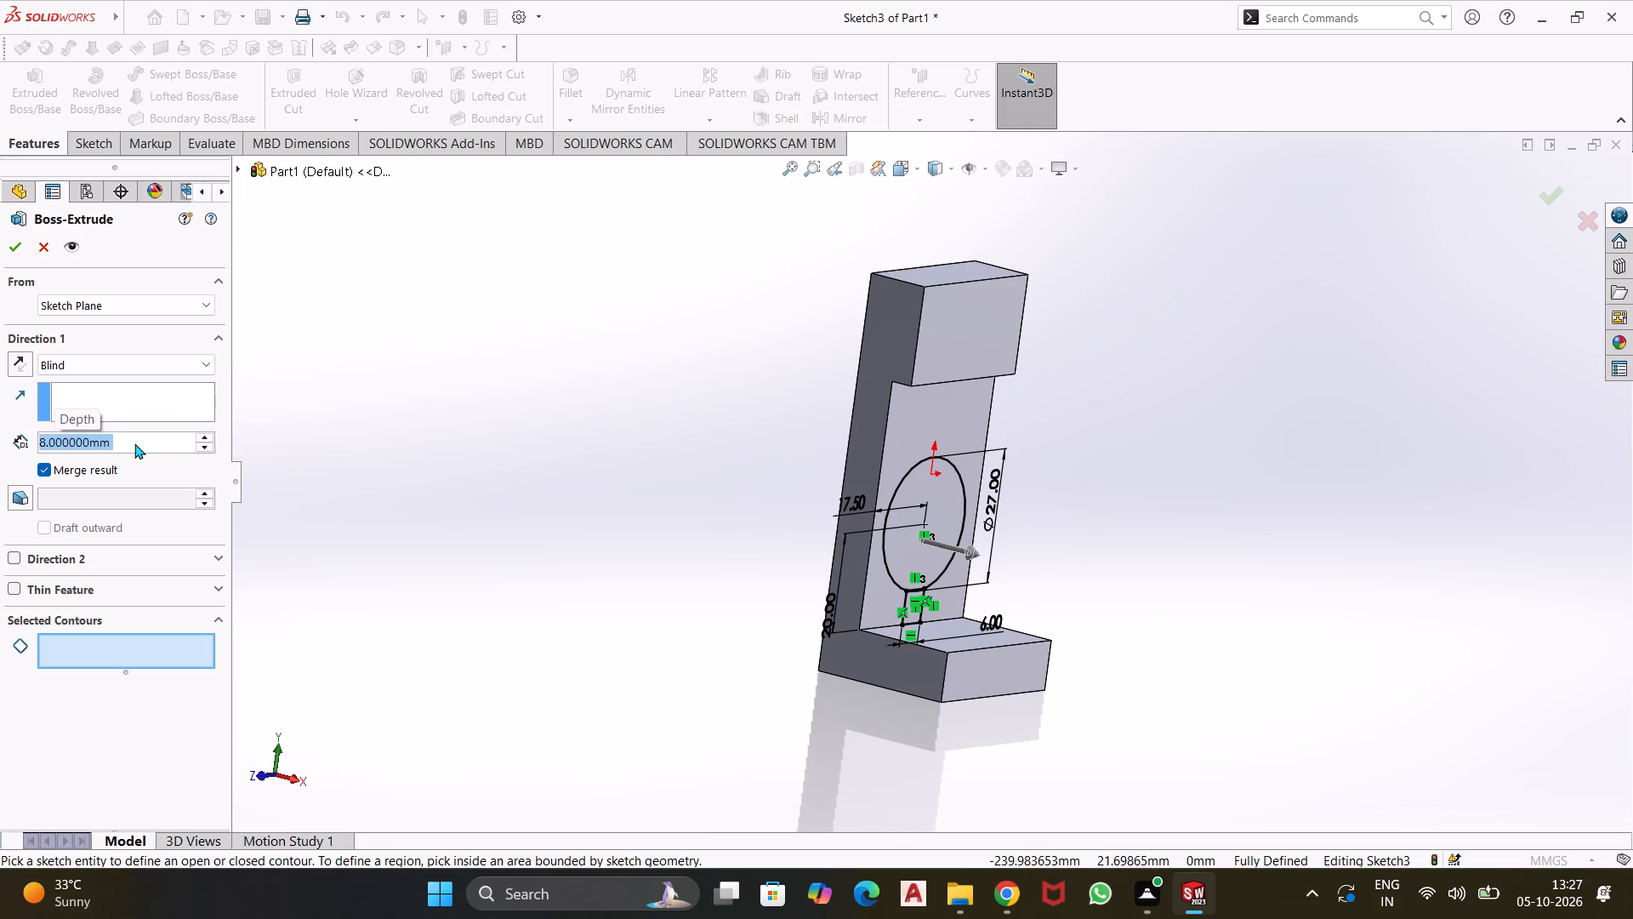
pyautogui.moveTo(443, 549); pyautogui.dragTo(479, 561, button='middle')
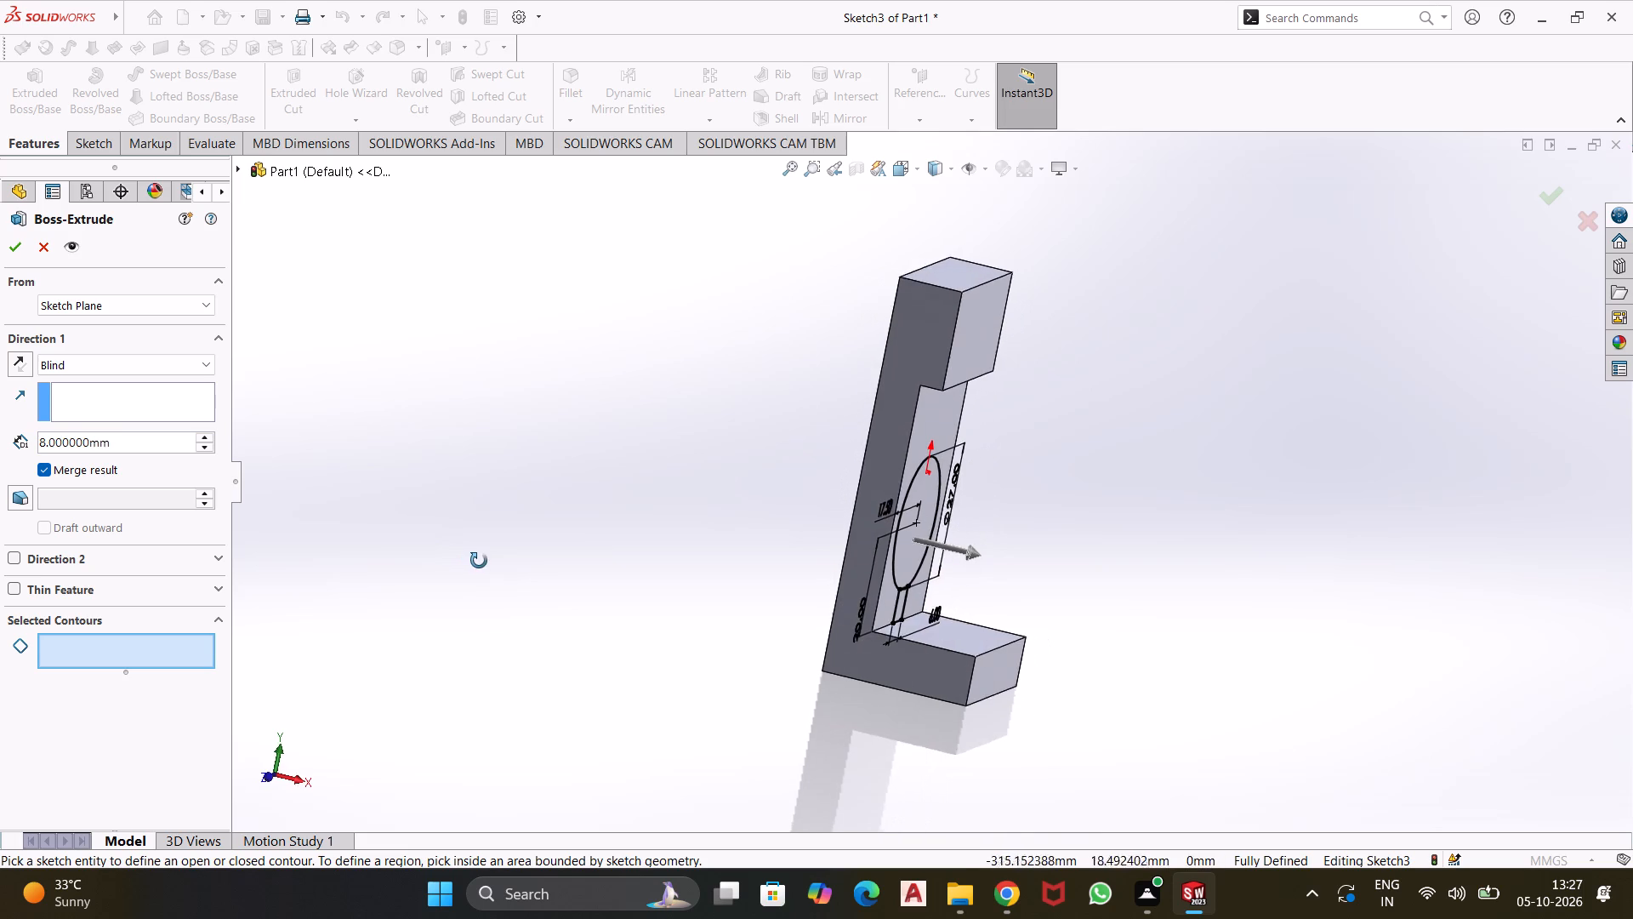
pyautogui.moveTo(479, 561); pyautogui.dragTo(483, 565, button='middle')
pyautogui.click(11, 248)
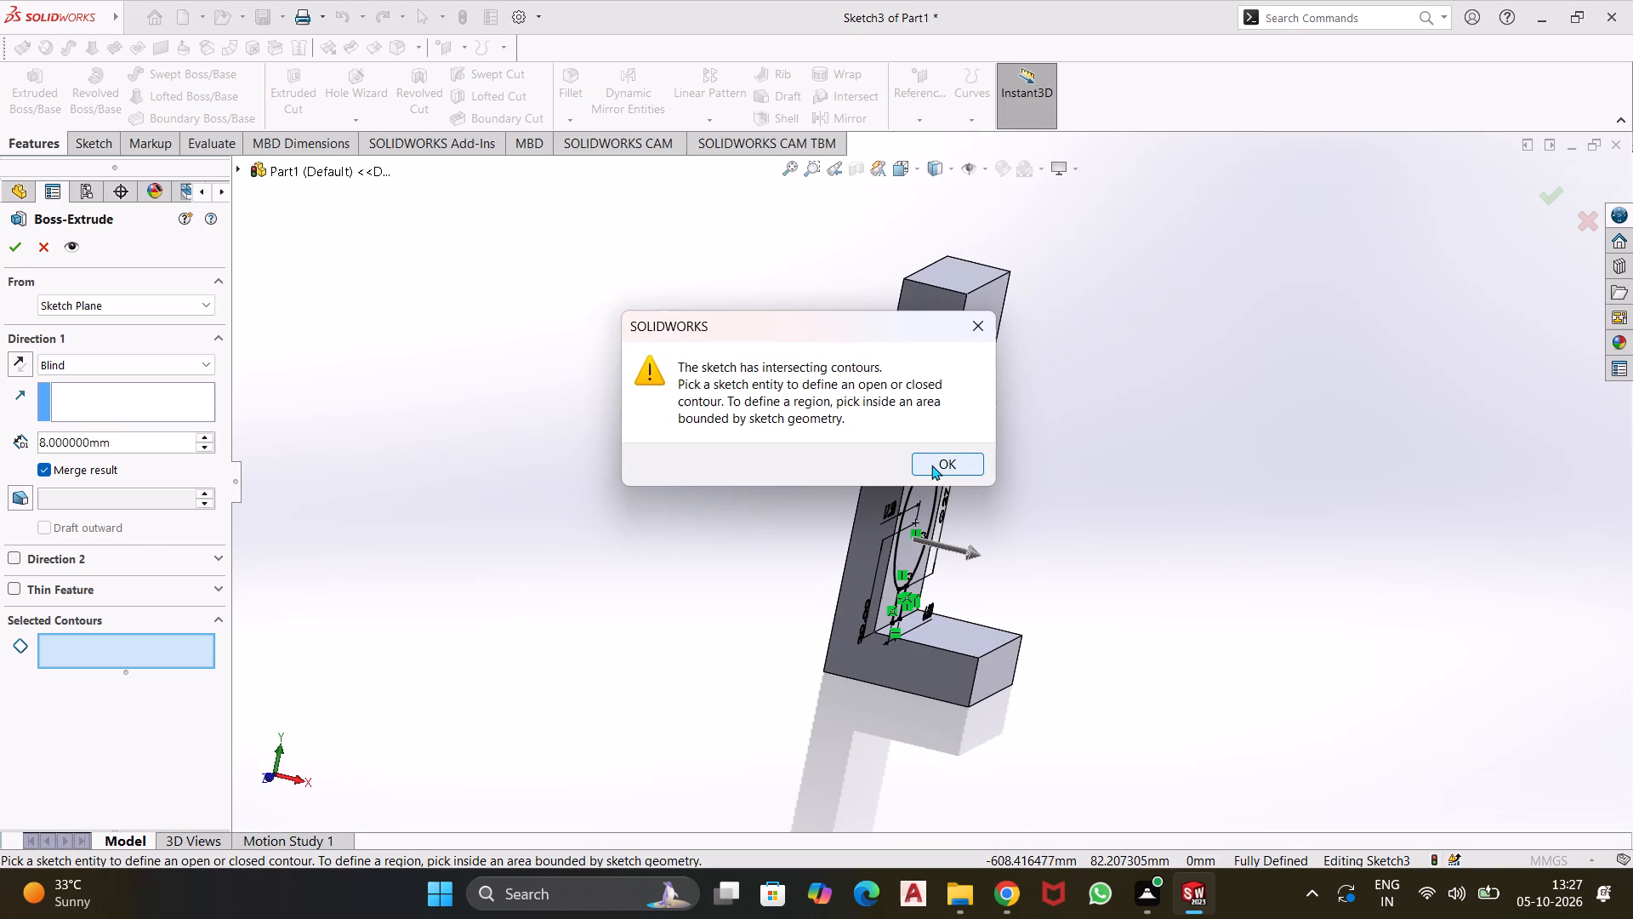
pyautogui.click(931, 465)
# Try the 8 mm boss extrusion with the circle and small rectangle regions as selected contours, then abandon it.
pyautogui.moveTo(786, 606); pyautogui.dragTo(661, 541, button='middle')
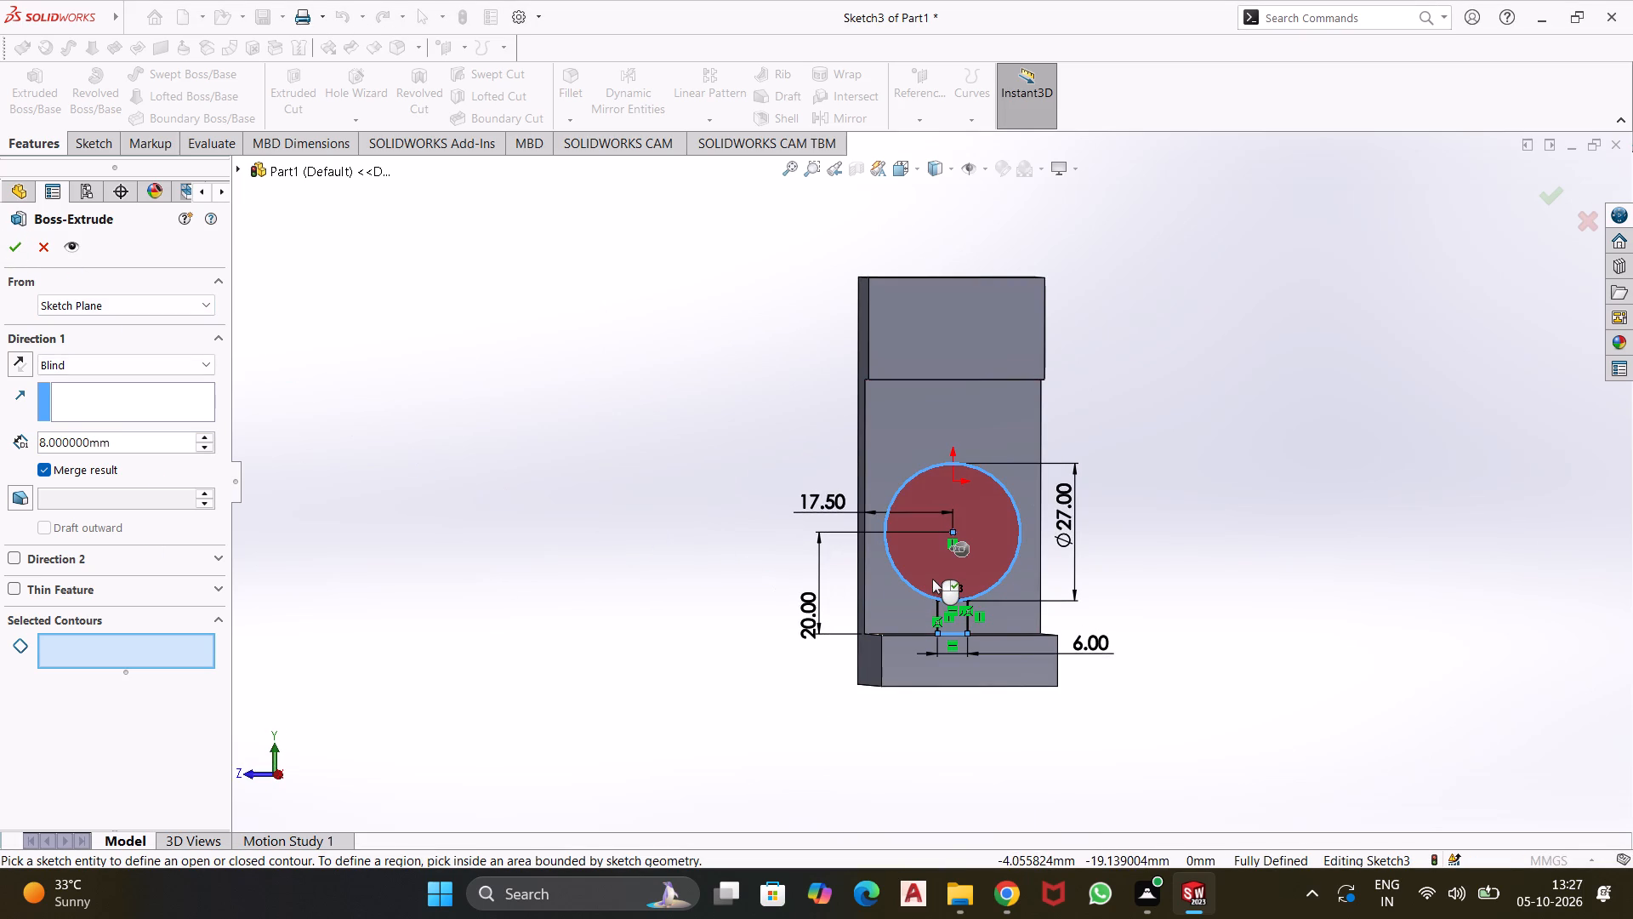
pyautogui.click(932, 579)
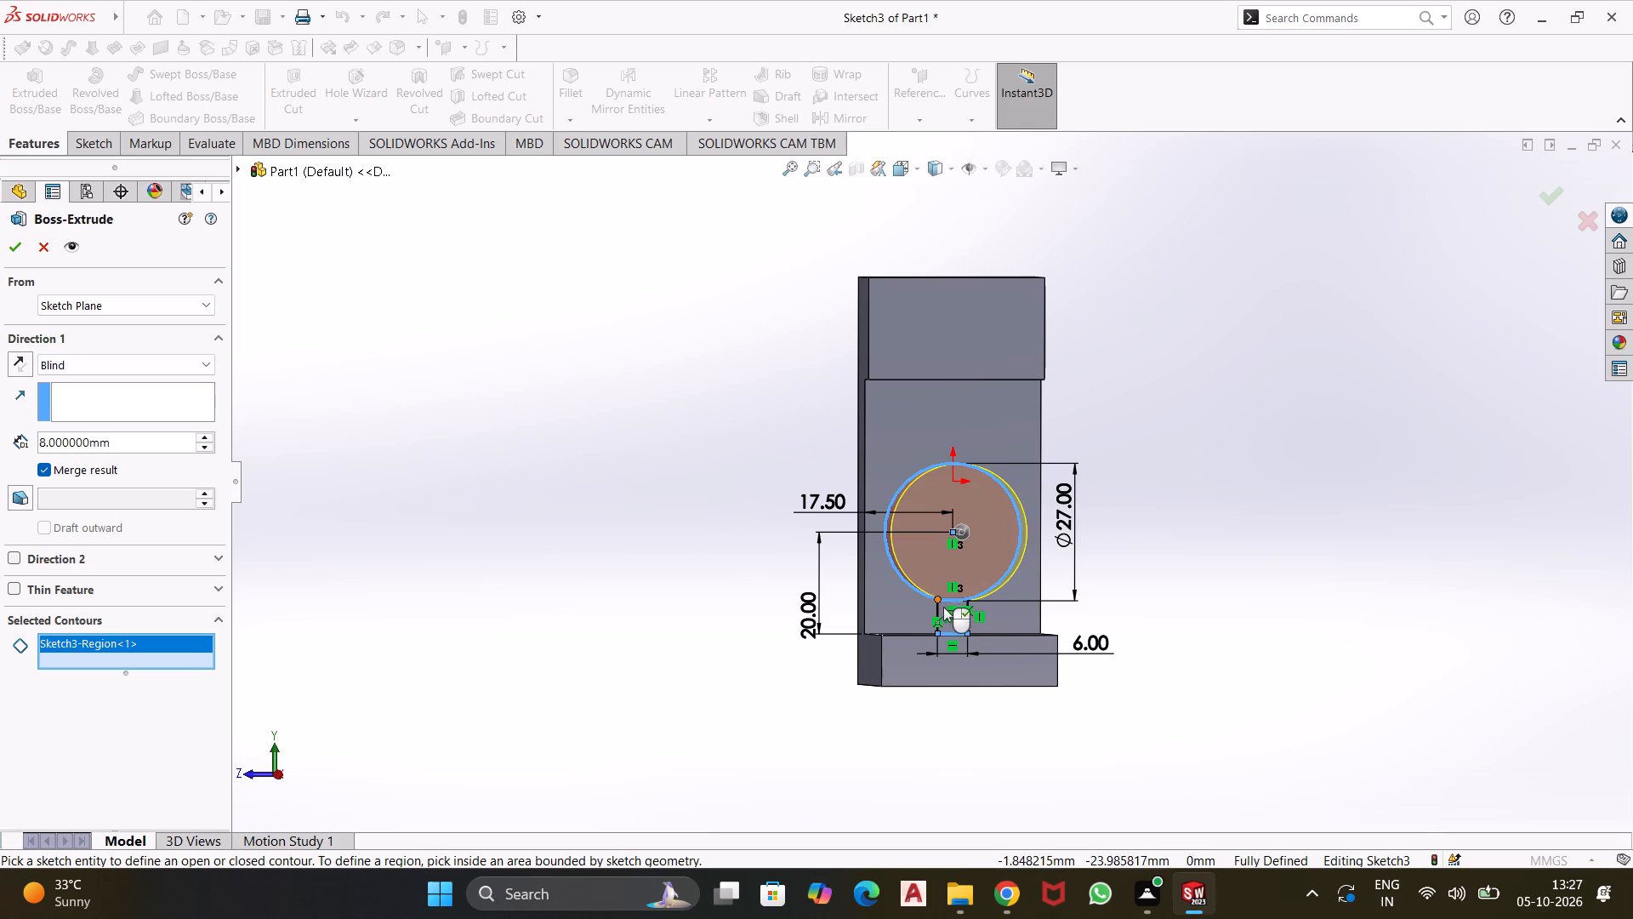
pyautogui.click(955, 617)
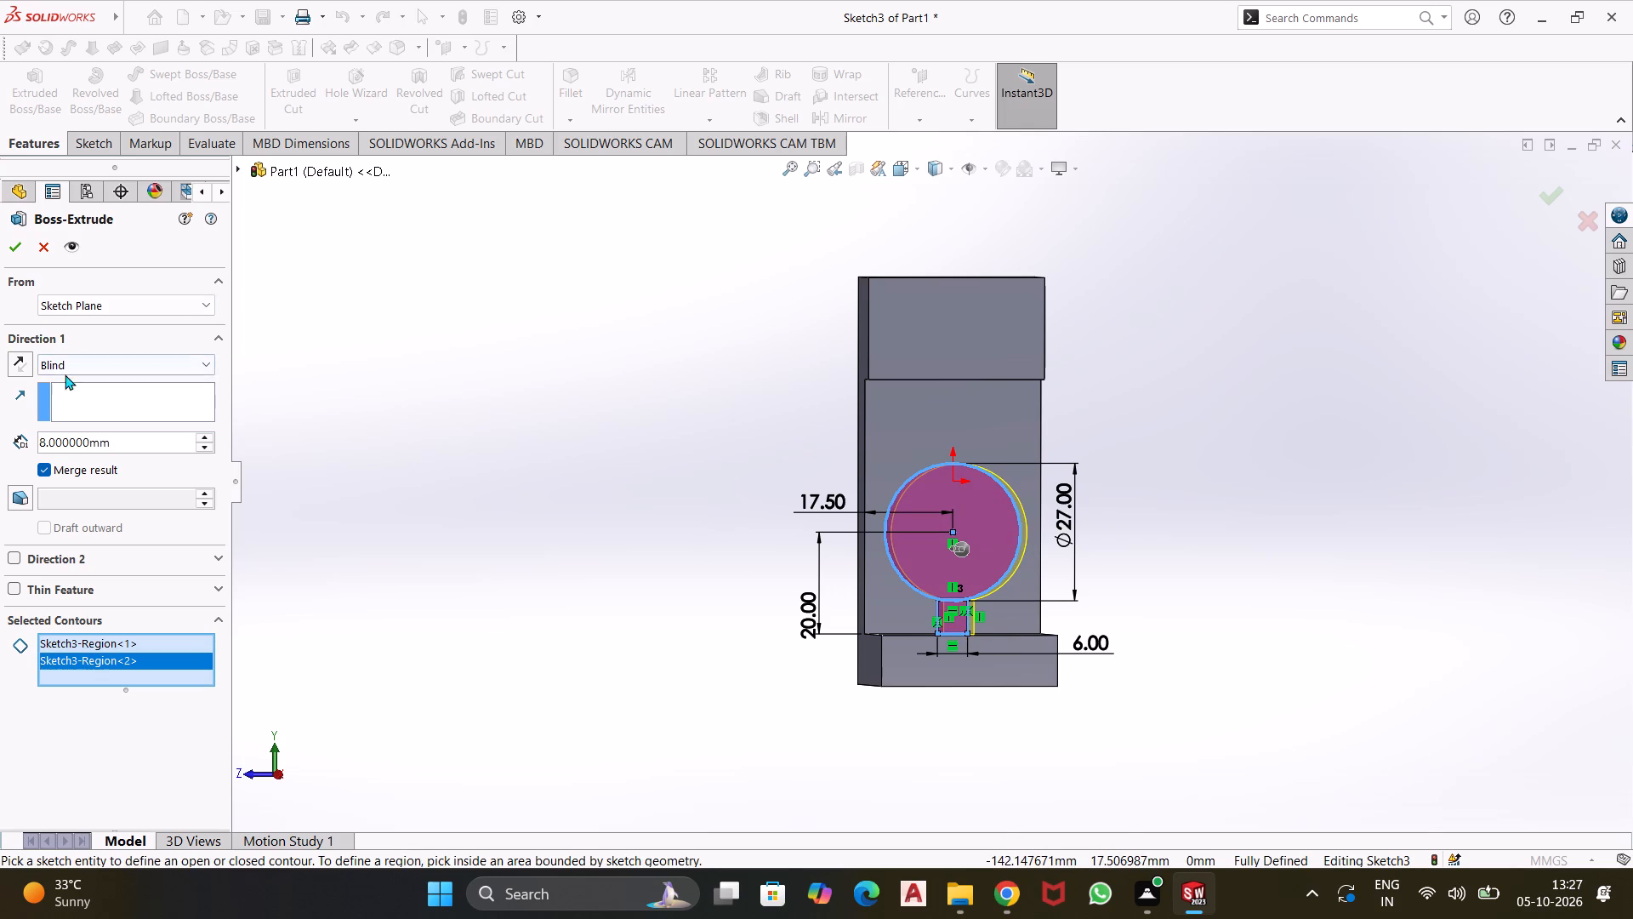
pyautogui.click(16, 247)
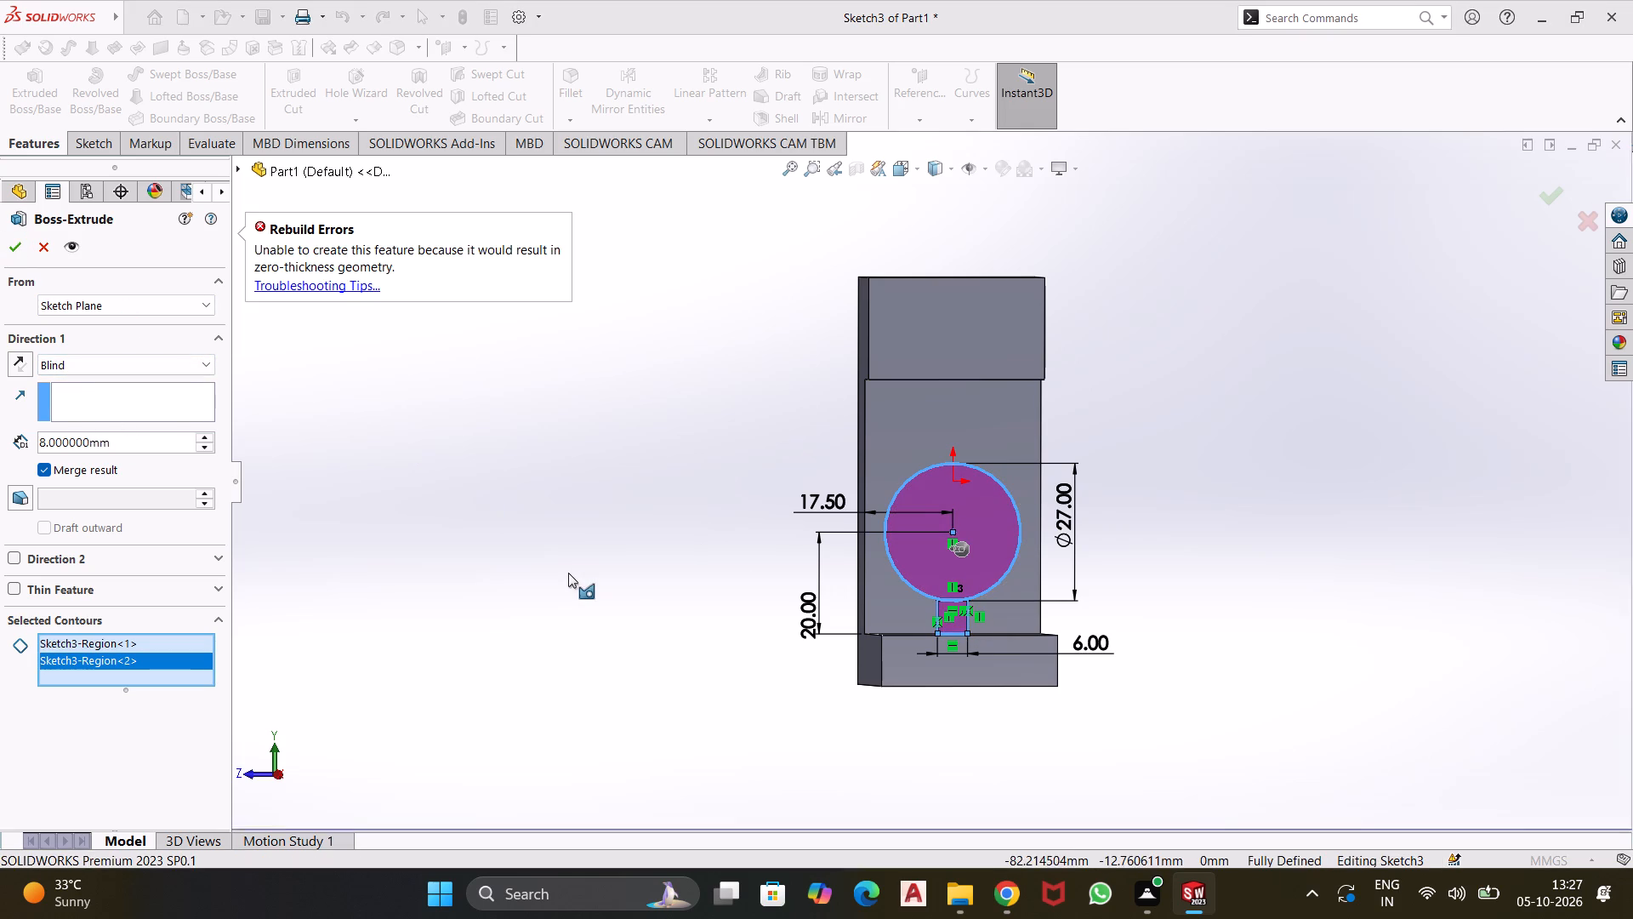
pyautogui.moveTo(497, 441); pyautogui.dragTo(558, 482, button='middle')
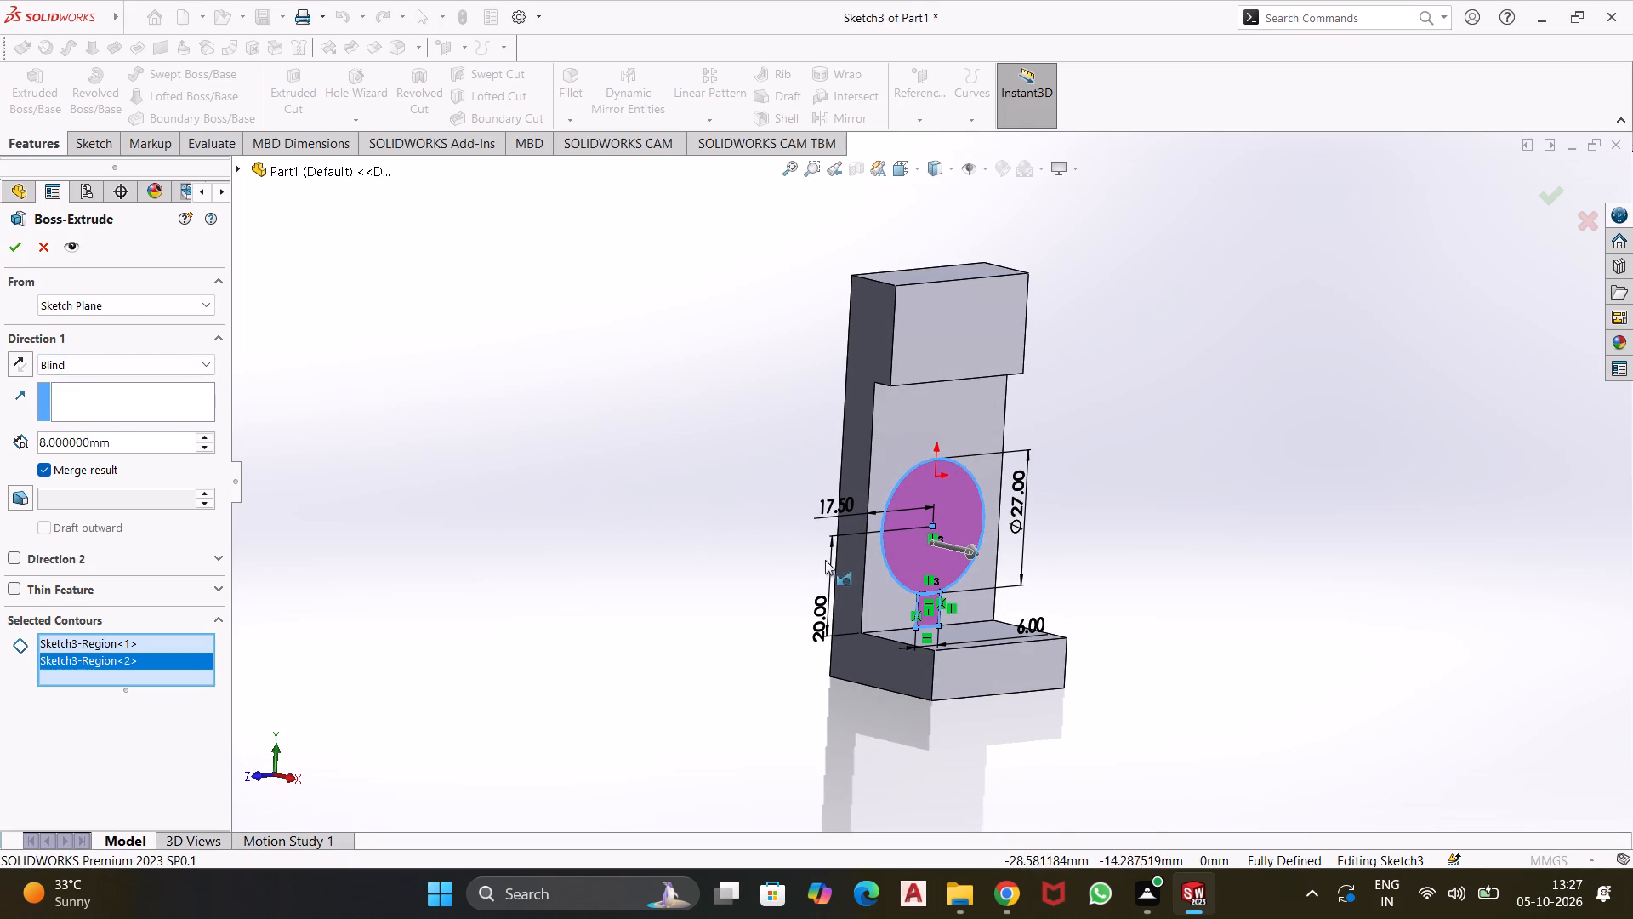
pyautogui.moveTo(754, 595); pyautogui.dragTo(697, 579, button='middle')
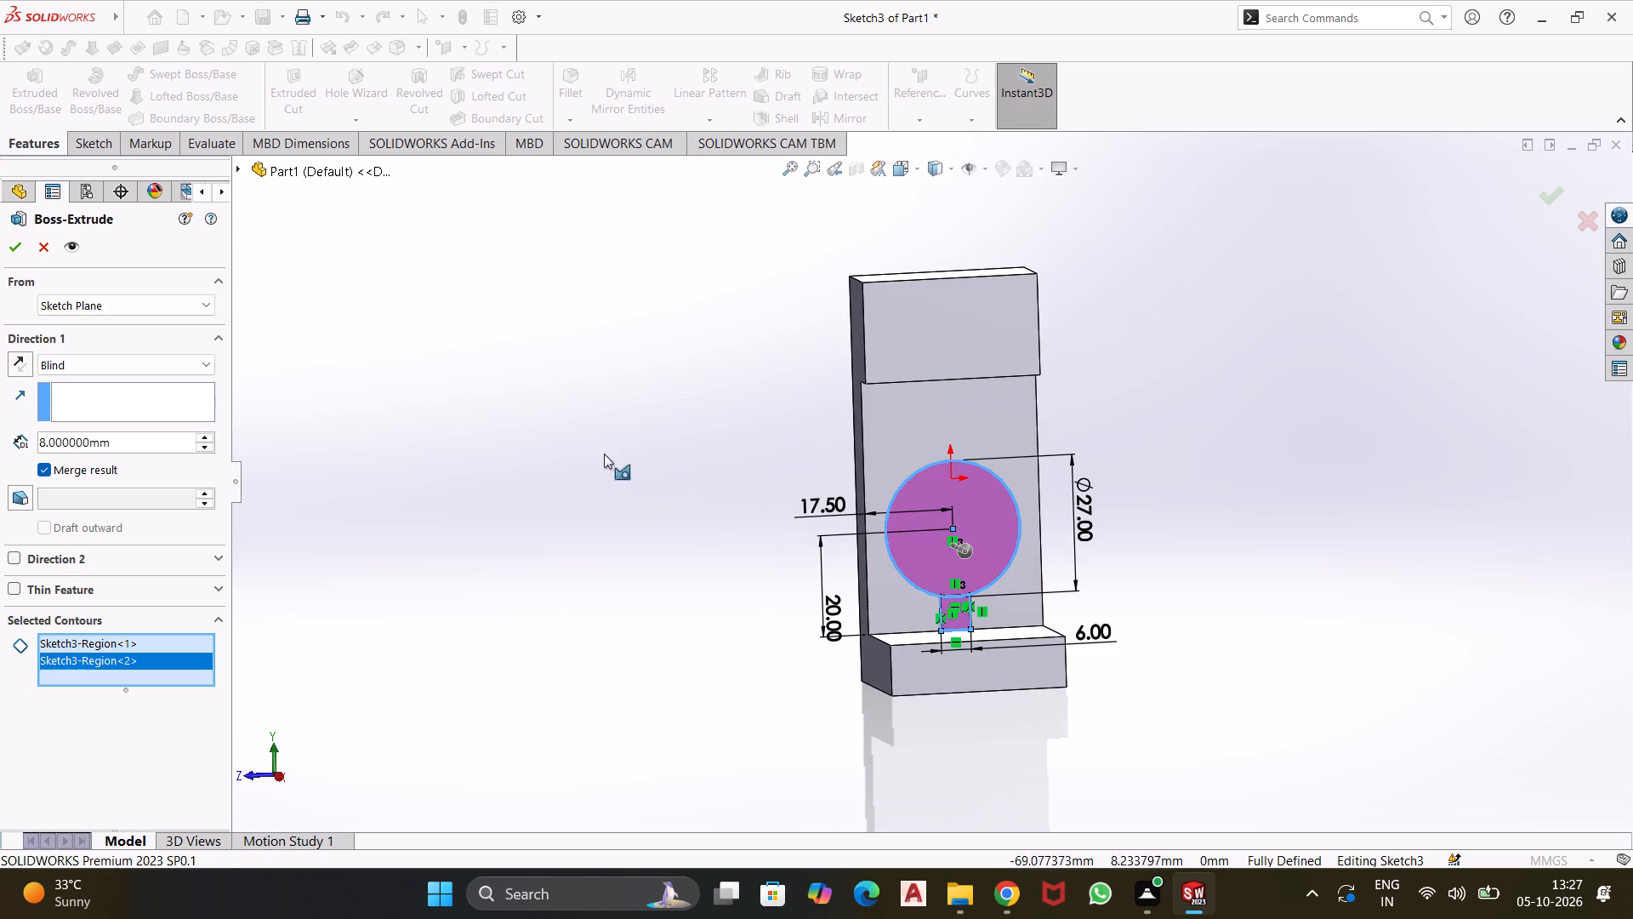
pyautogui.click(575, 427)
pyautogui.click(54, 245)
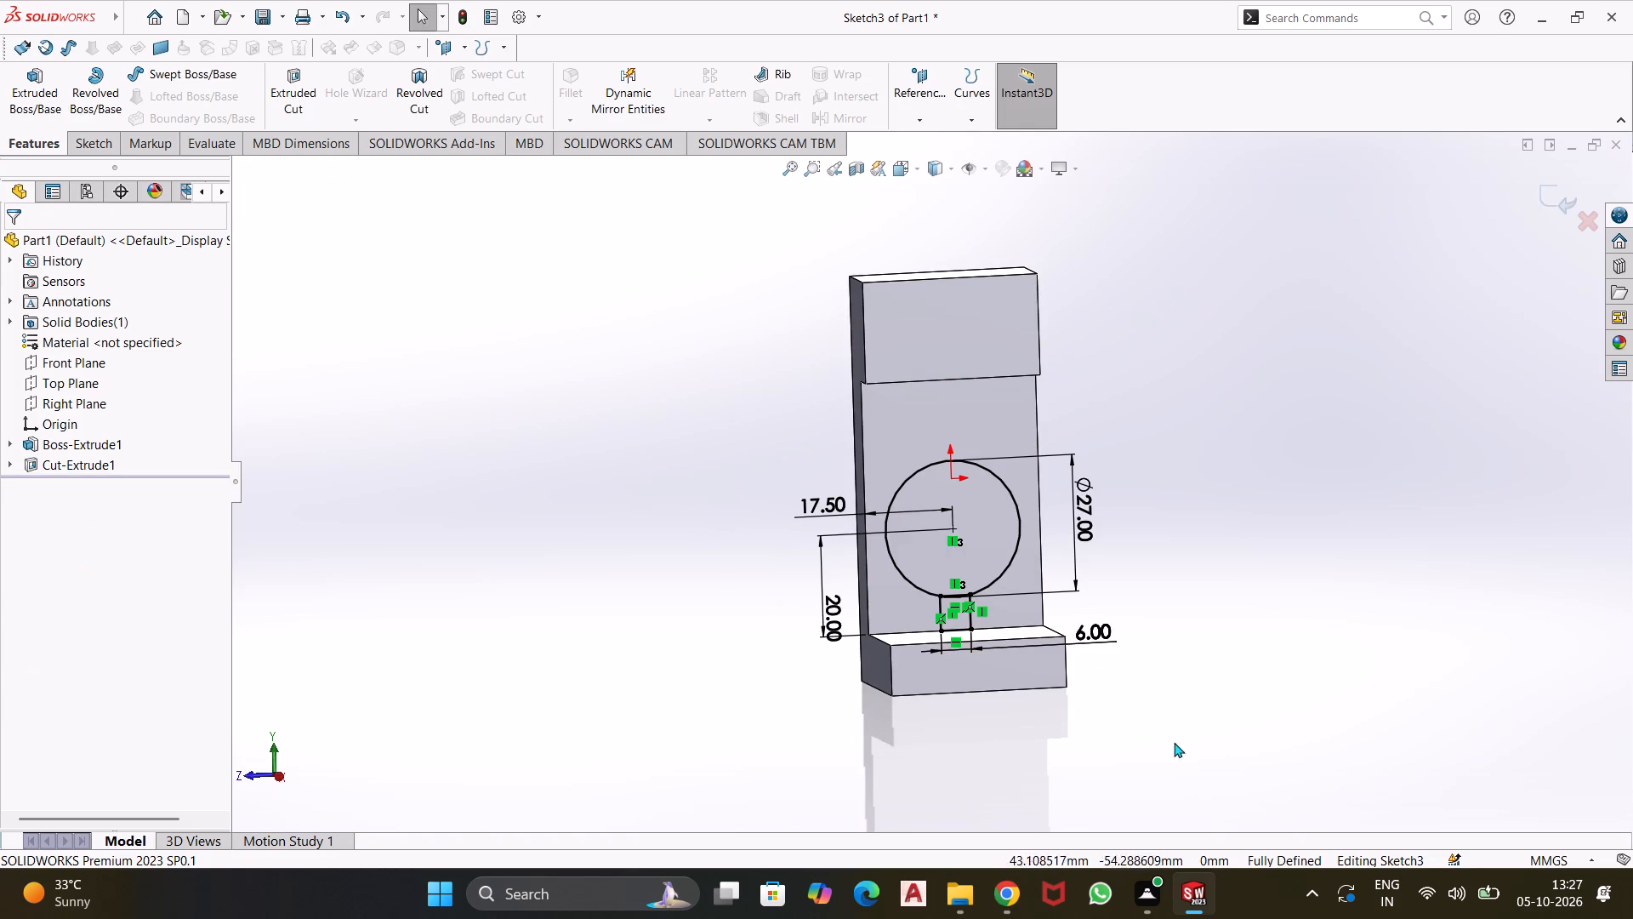
# Trim the rectangle's top line and the circle's arc between the slot sides to form one keyhole outline, and exit the sketch.
pyautogui.scroll(-5, 1095, 642)
pyautogui.scroll(-5, 805, 471)
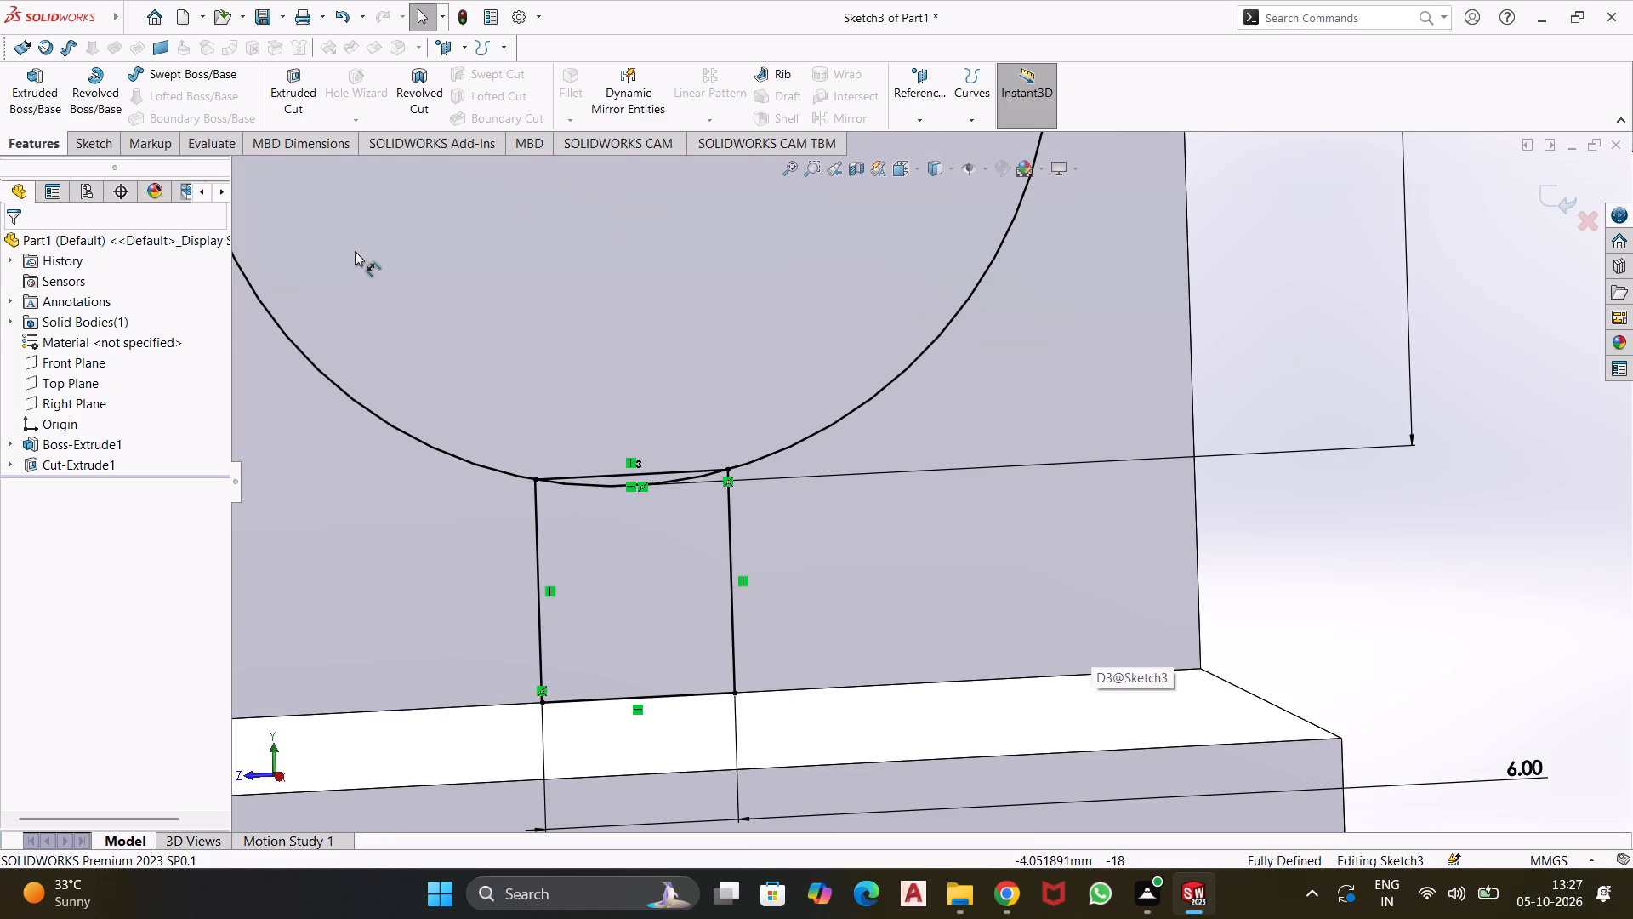
pyautogui.click(115, 136)
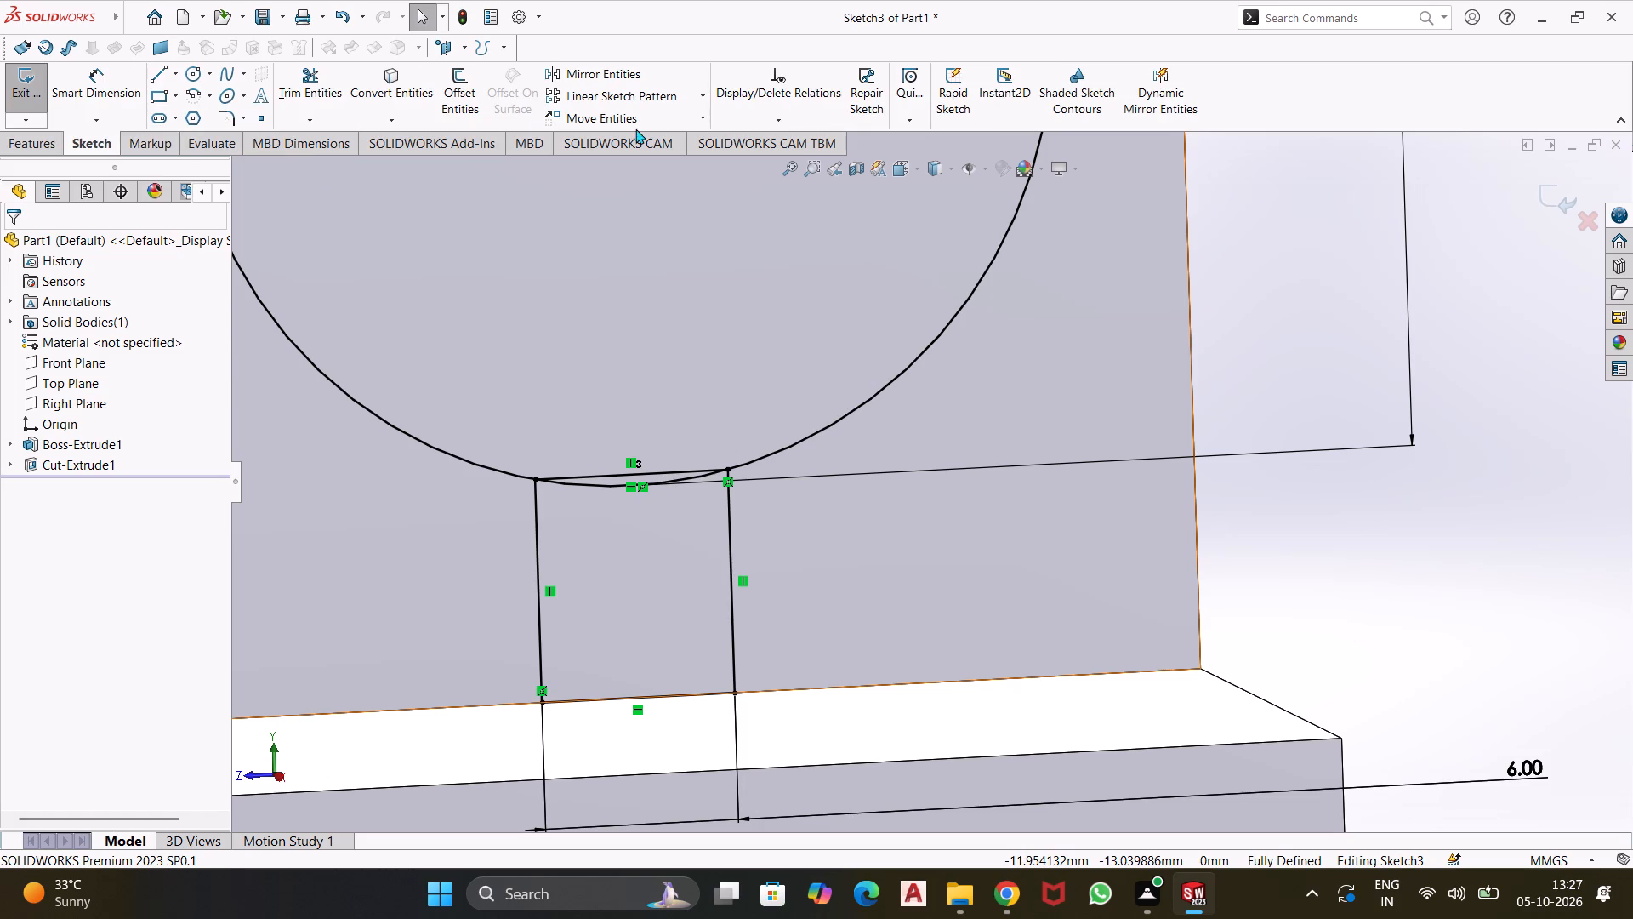
pyautogui.click(308, 94)
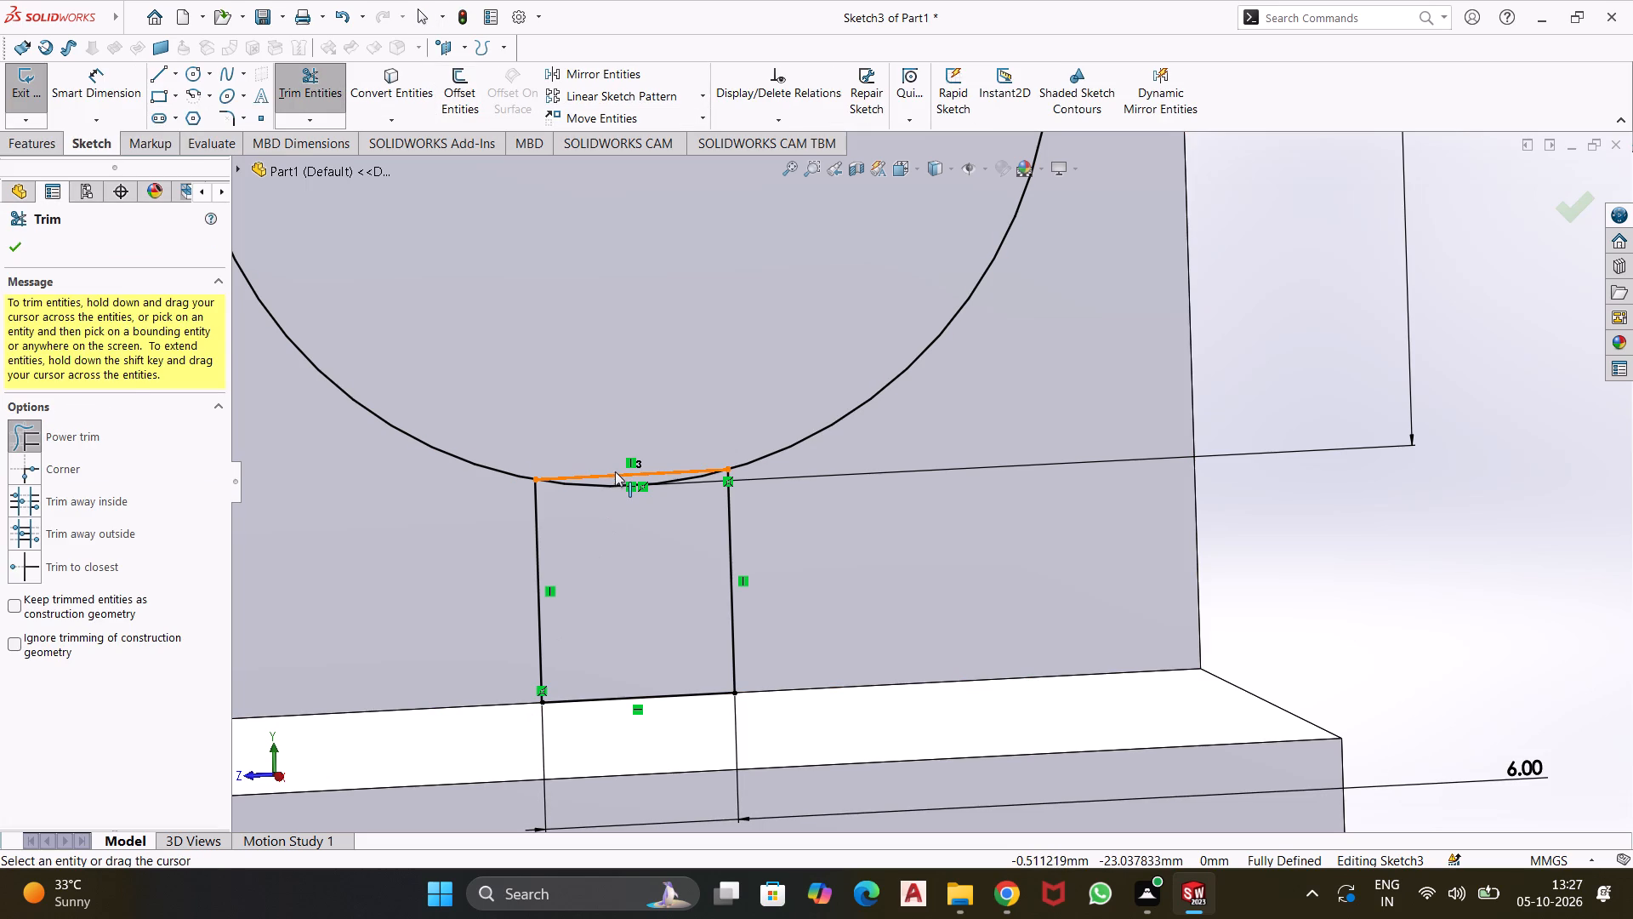
pyautogui.moveTo(612, 511); pyautogui.dragTo(609, 437)
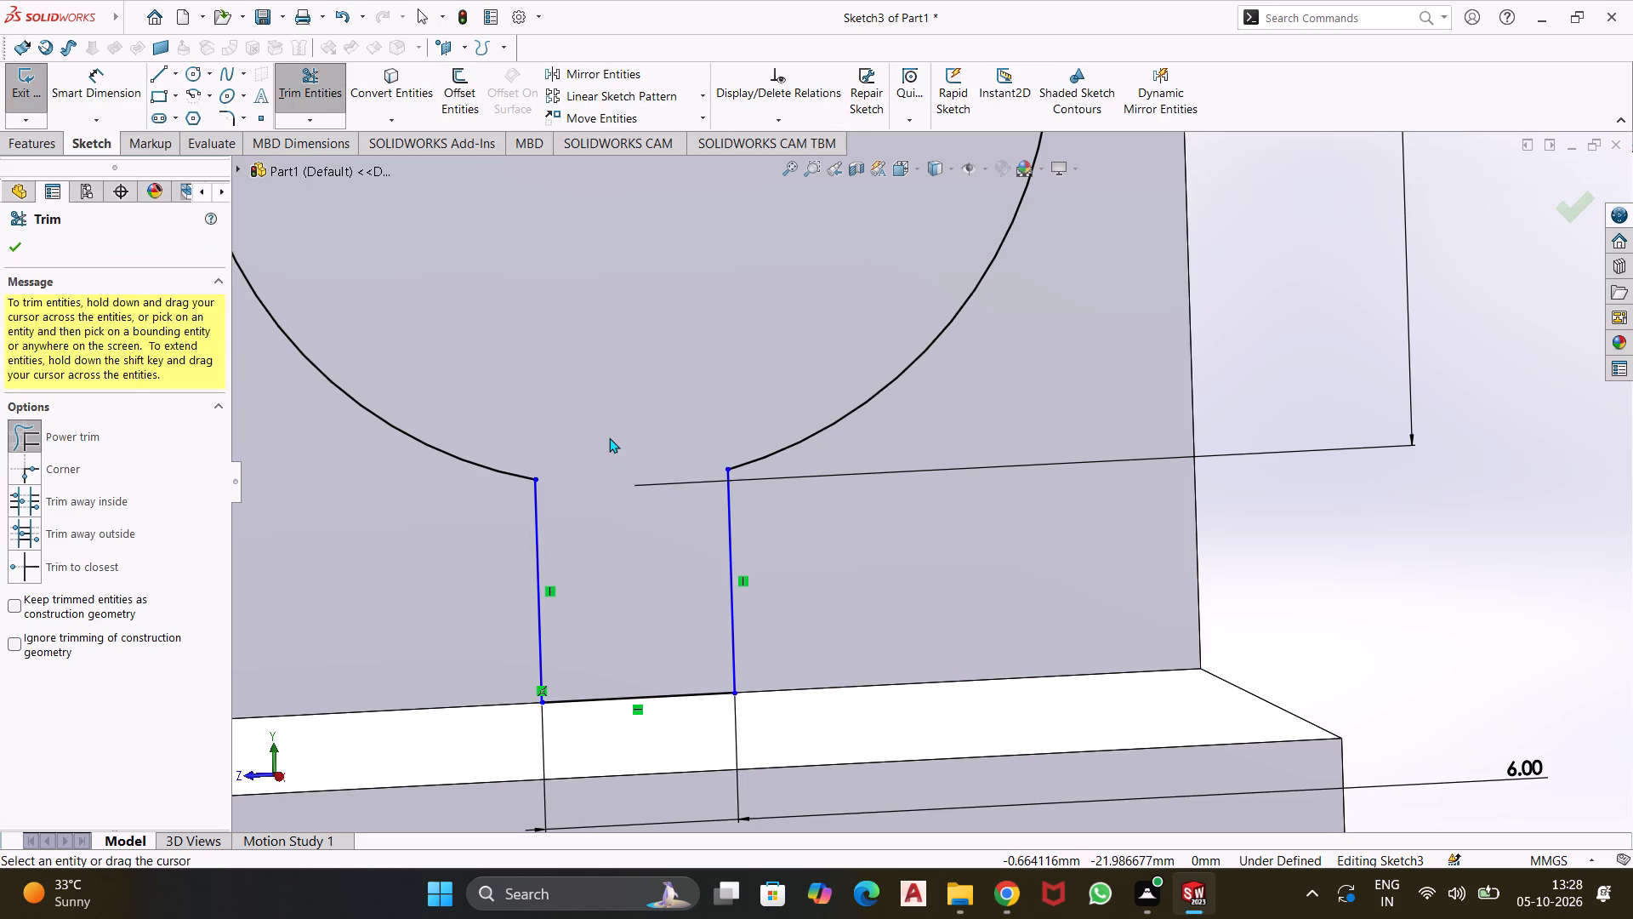
pyautogui.click(24, 88)
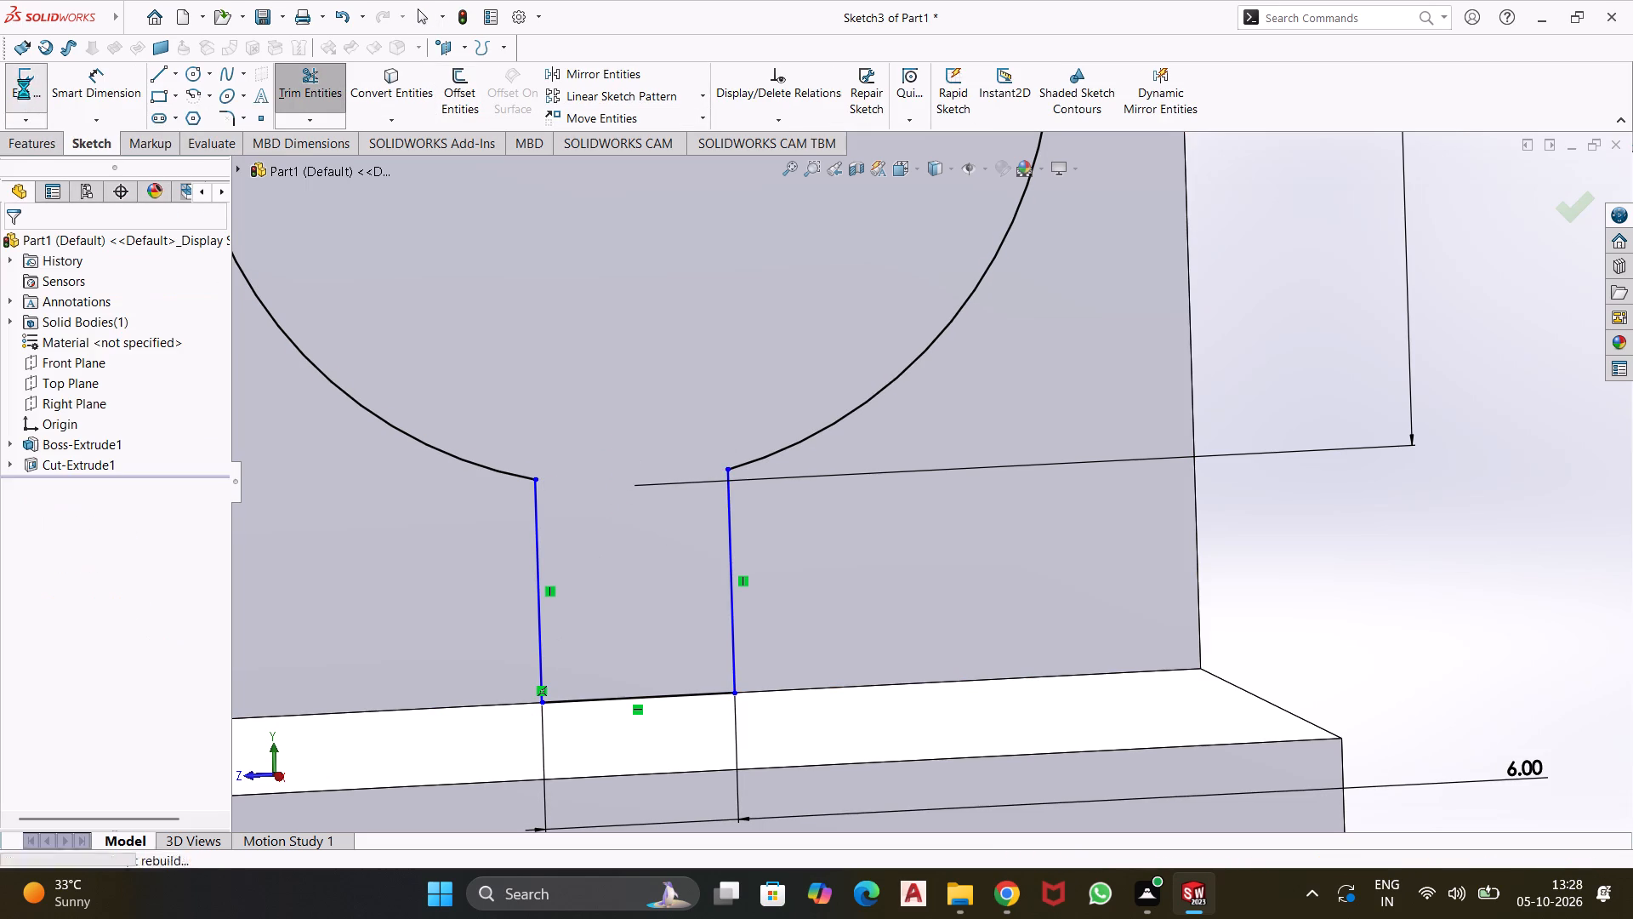
# Extrude the keyhole outline as a blind 8 mm boss merged with the block.
pyautogui.click(38, 142)
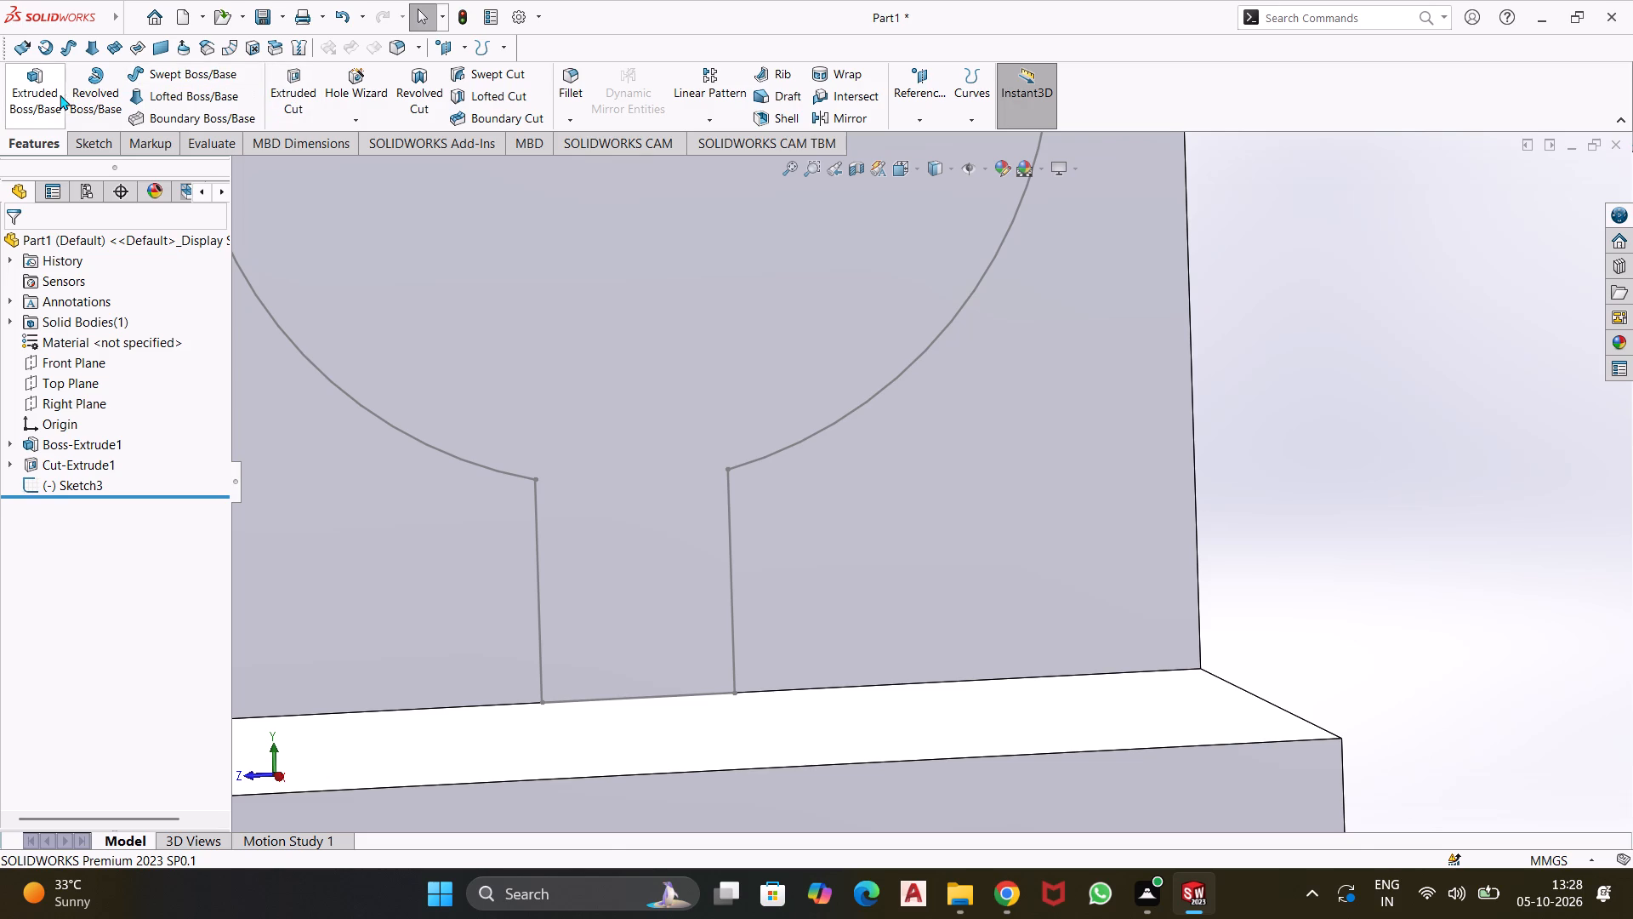
pyautogui.click(48, 94)
pyautogui.scroll(3, 516, 471)
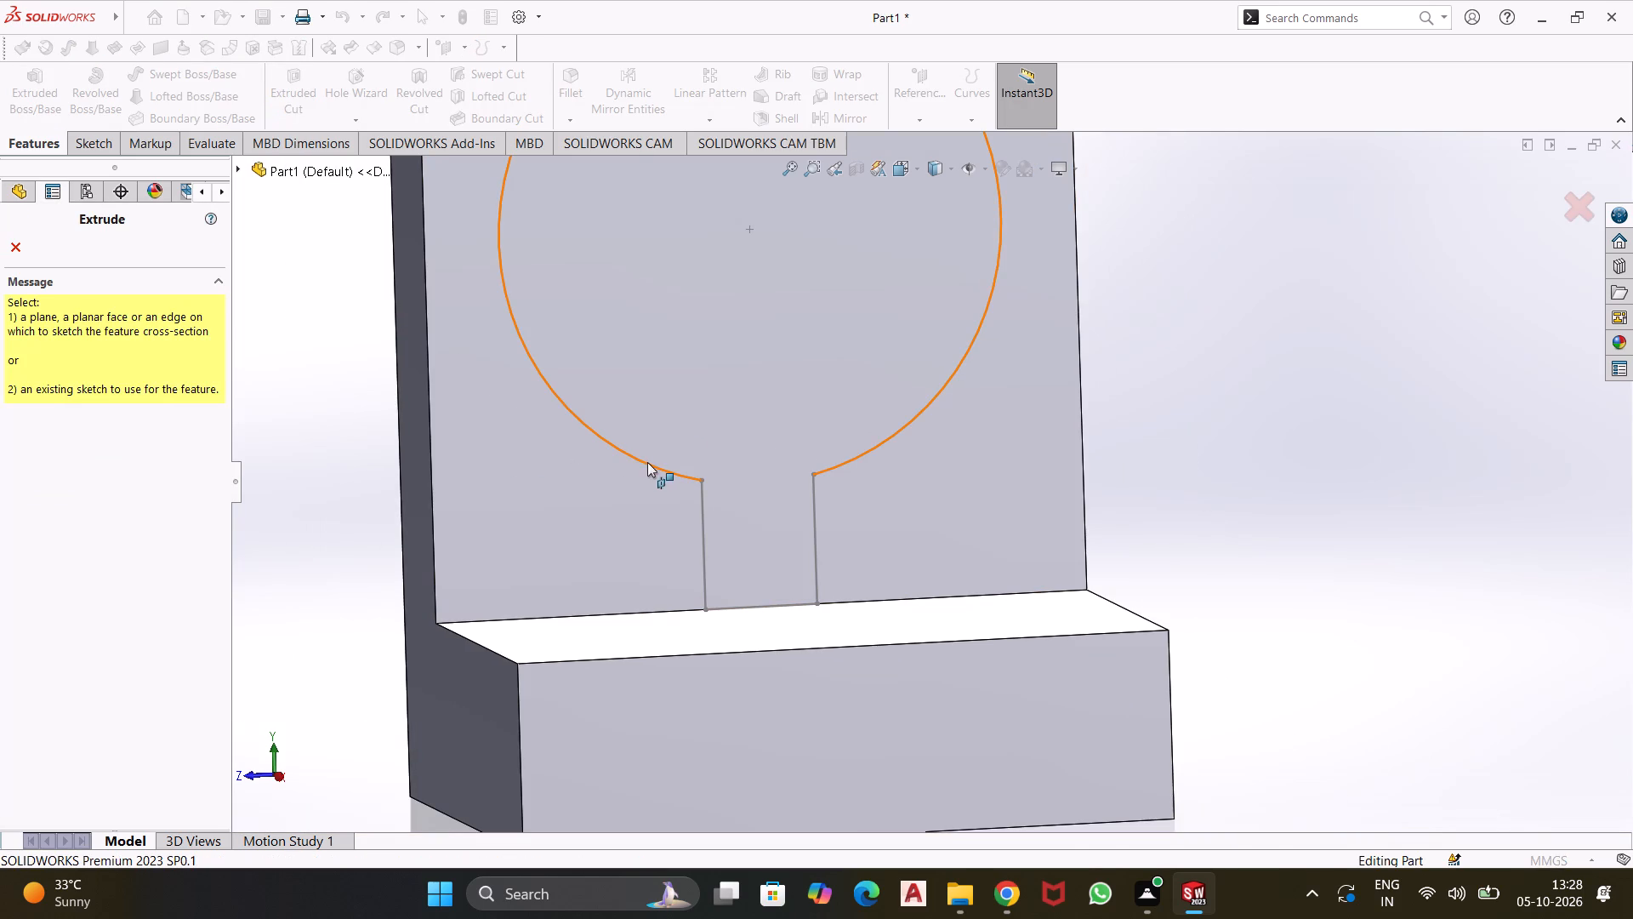
pyautogui.click(647, 462)
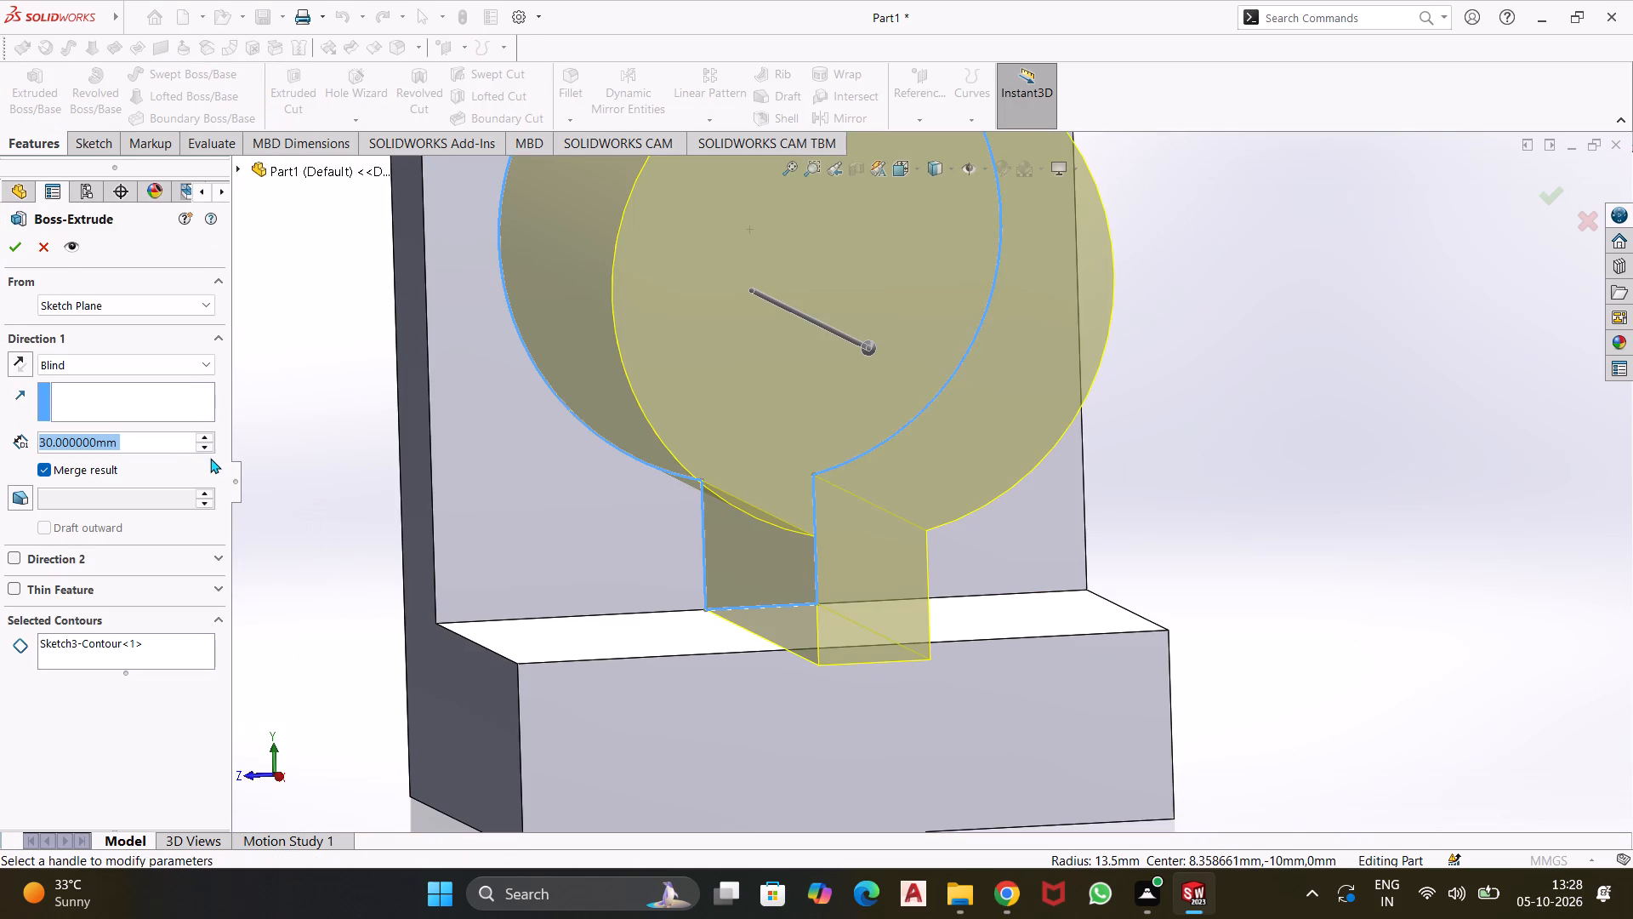
pyautogui.press('8')
pyautogui.press('Return')
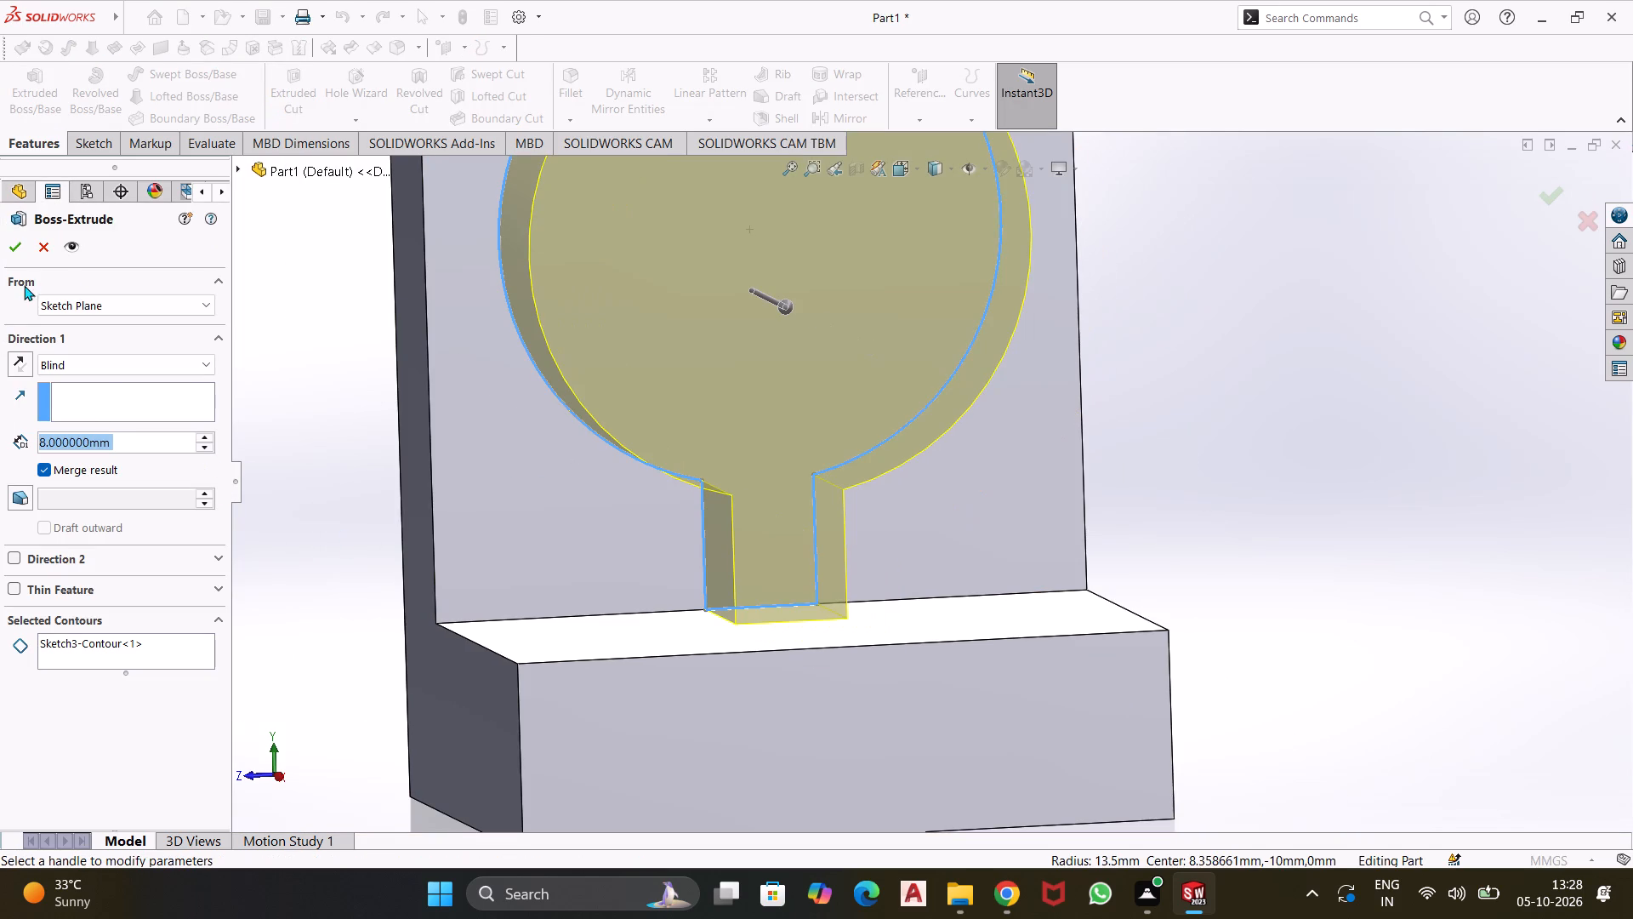
pyautogui.click(14, 250)
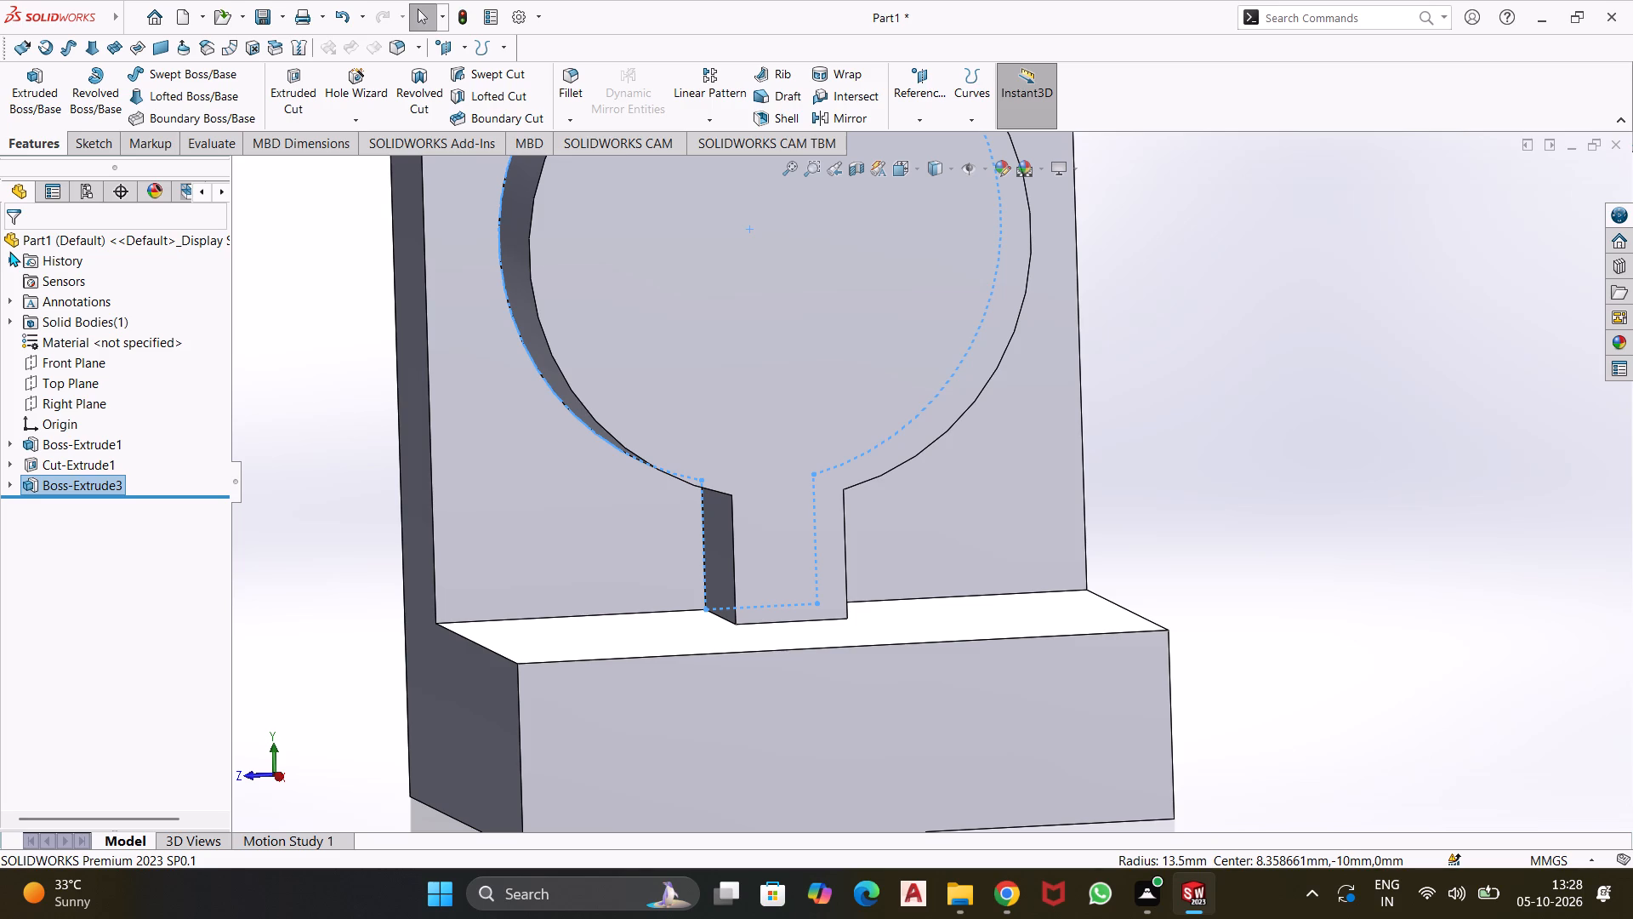
# Start a sketch on the keyhole boss's front face and draw a circle of about 7.8 mm radius, concentric with its round part.
pyautogui.scroll(2, 121, 212)
pyautogui.scroll(1, 1125, 458)
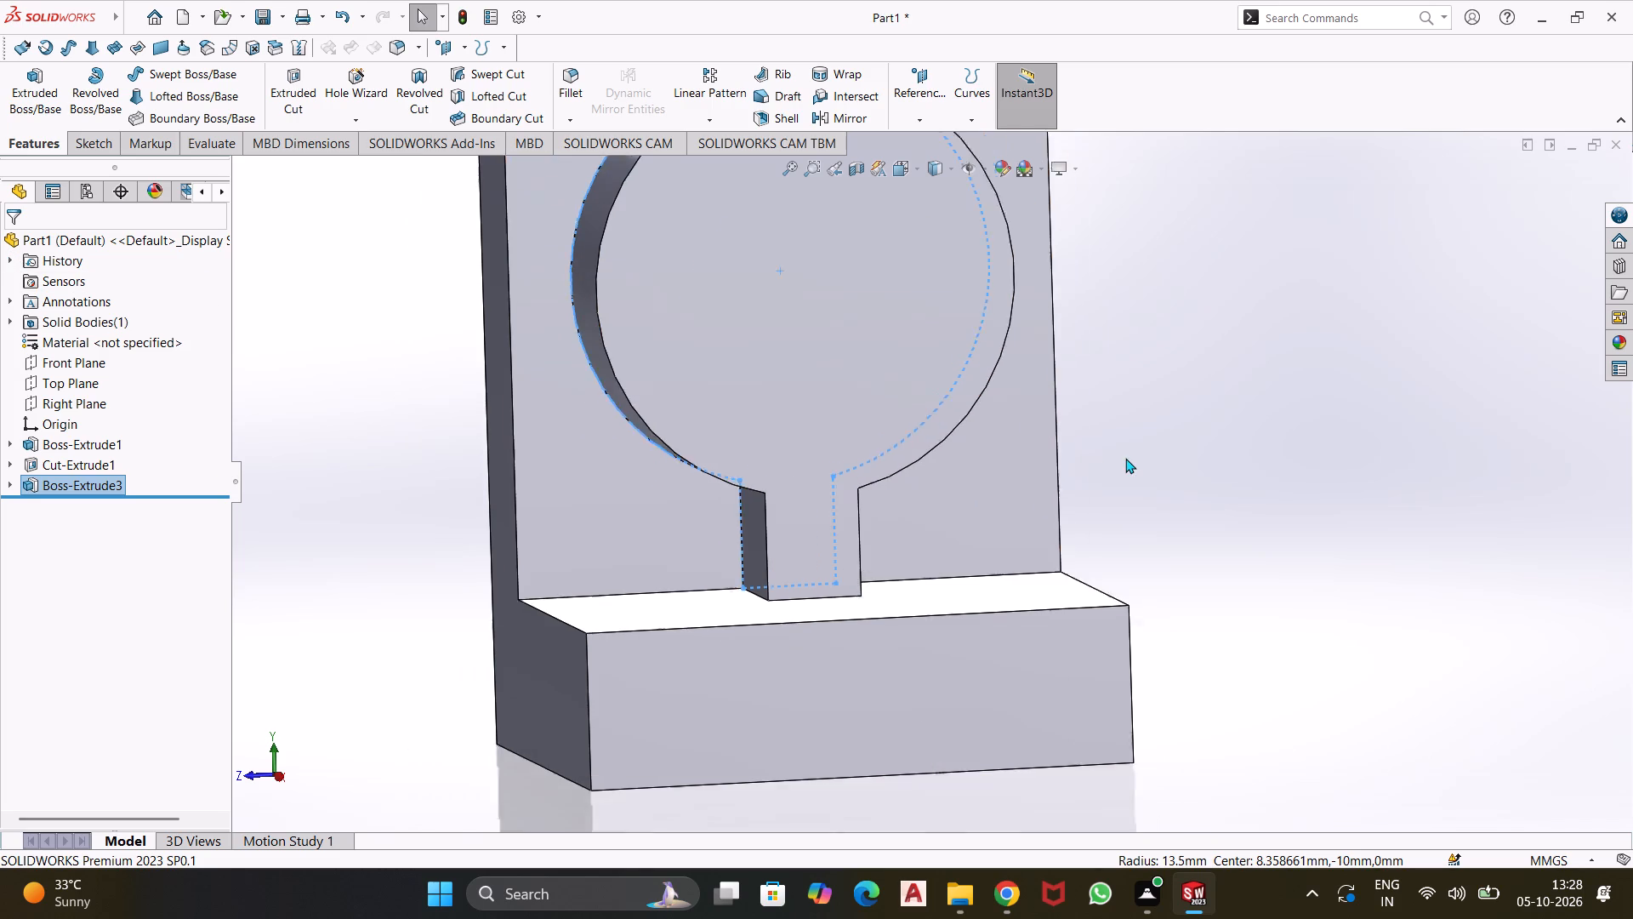
pyautogui.scroll(2, 1125, 458)
pyautogui.moveTo(1137, 397); pyautogui.dragTo(1098, 414, button='middle')
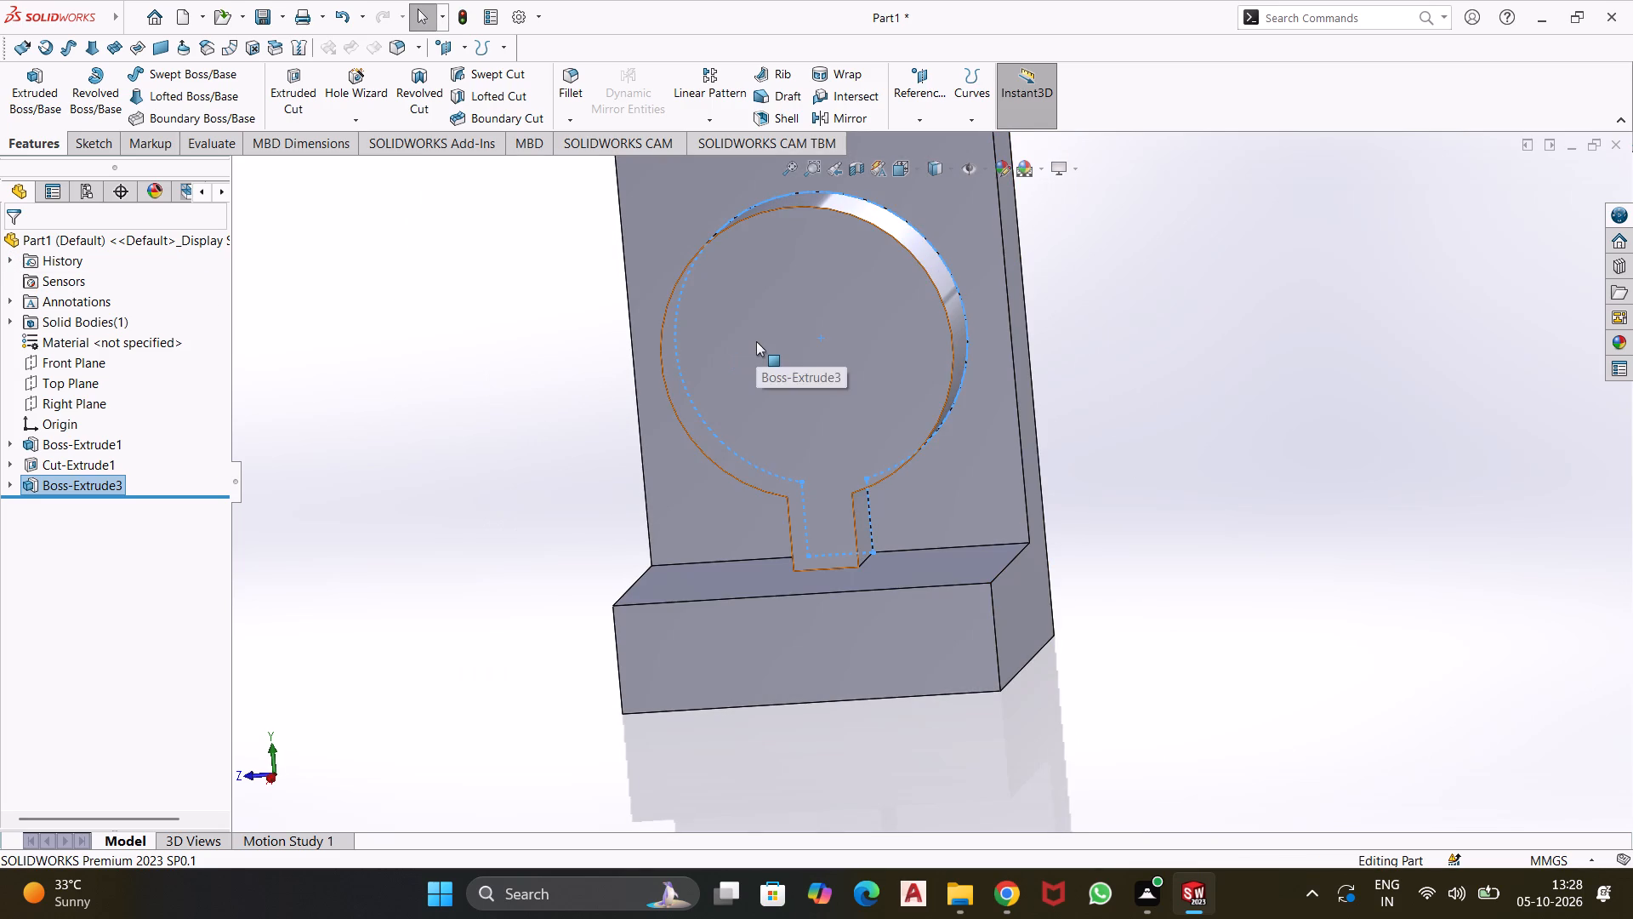
pyautogui.click(756, 341)
pyautogui.click(826, 301)
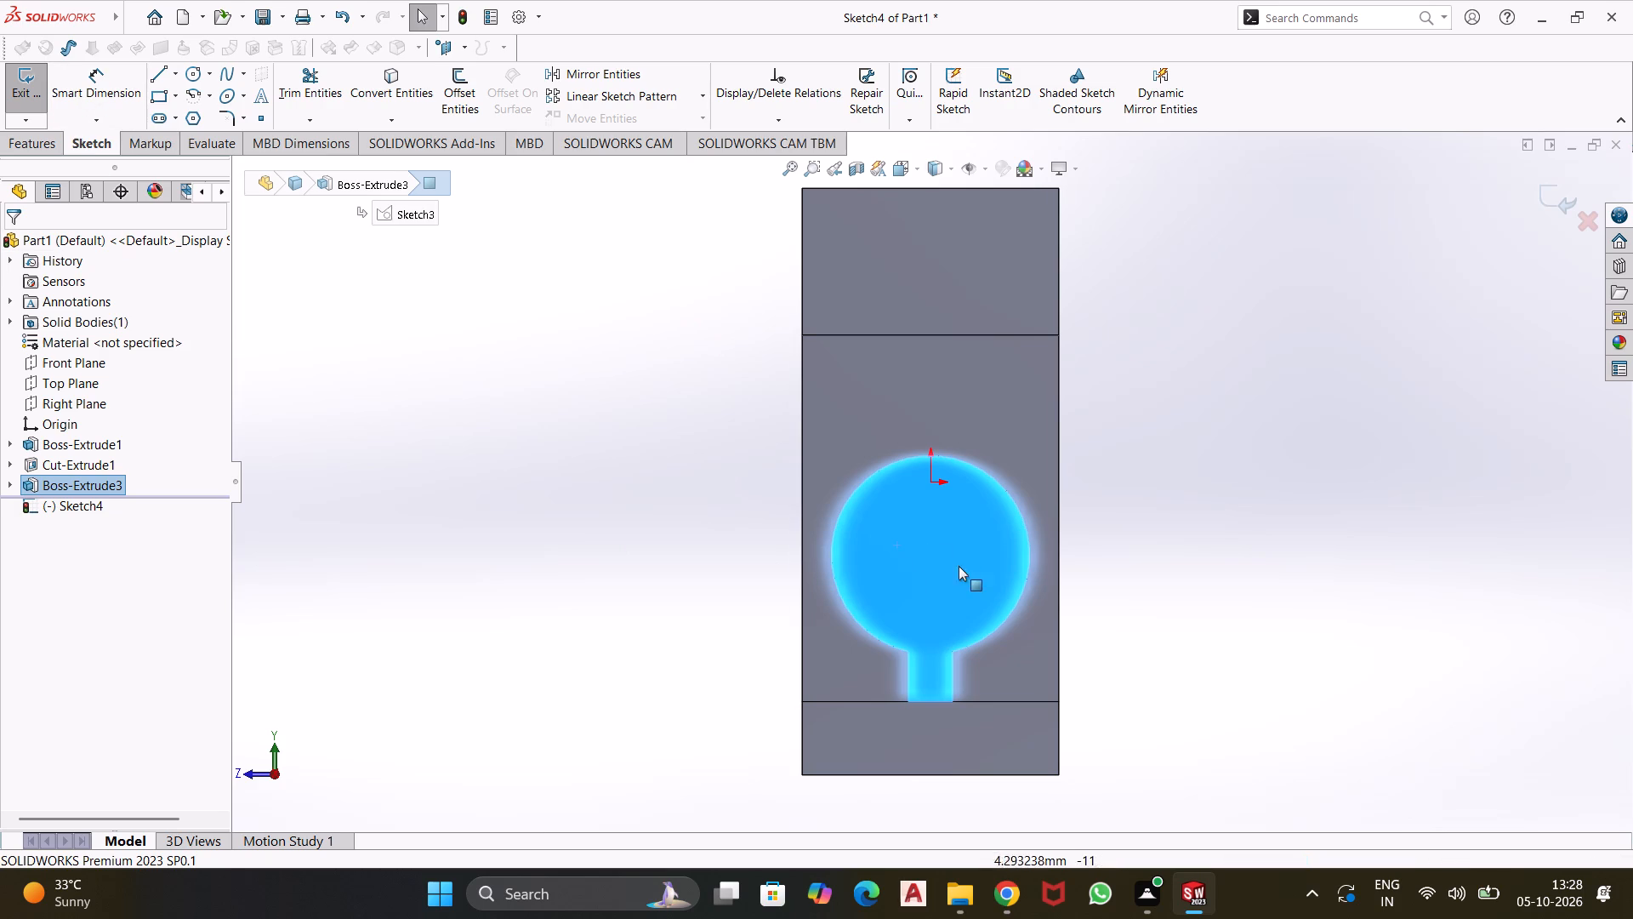
pyautogui.click(198, 74)
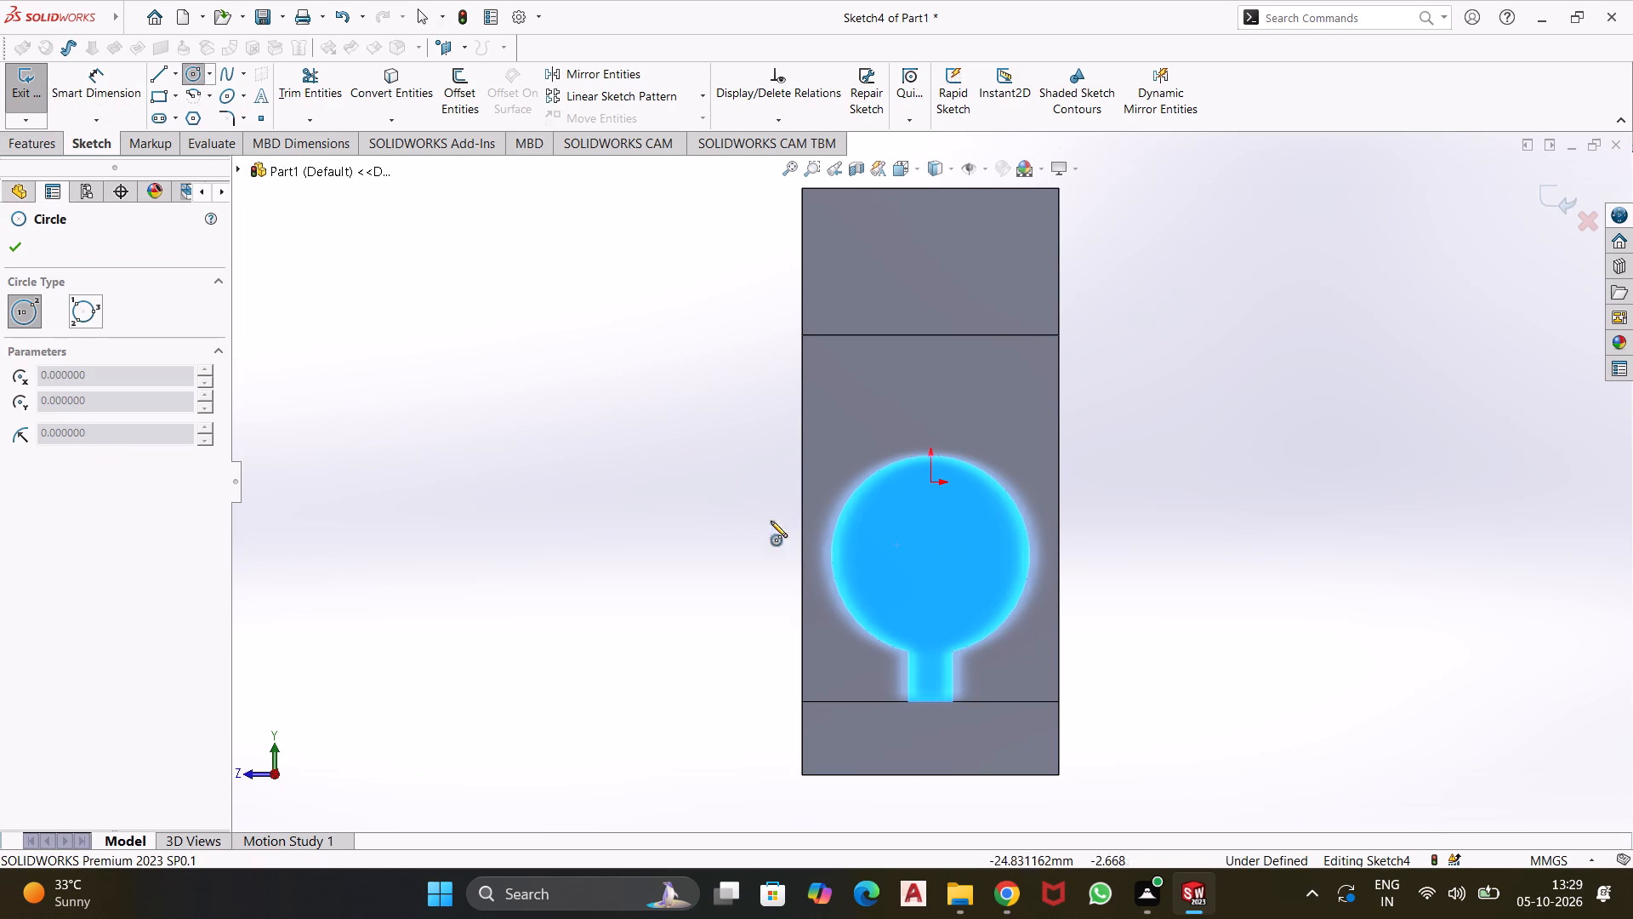
pyautogui.scroll(-5, 940, 558)
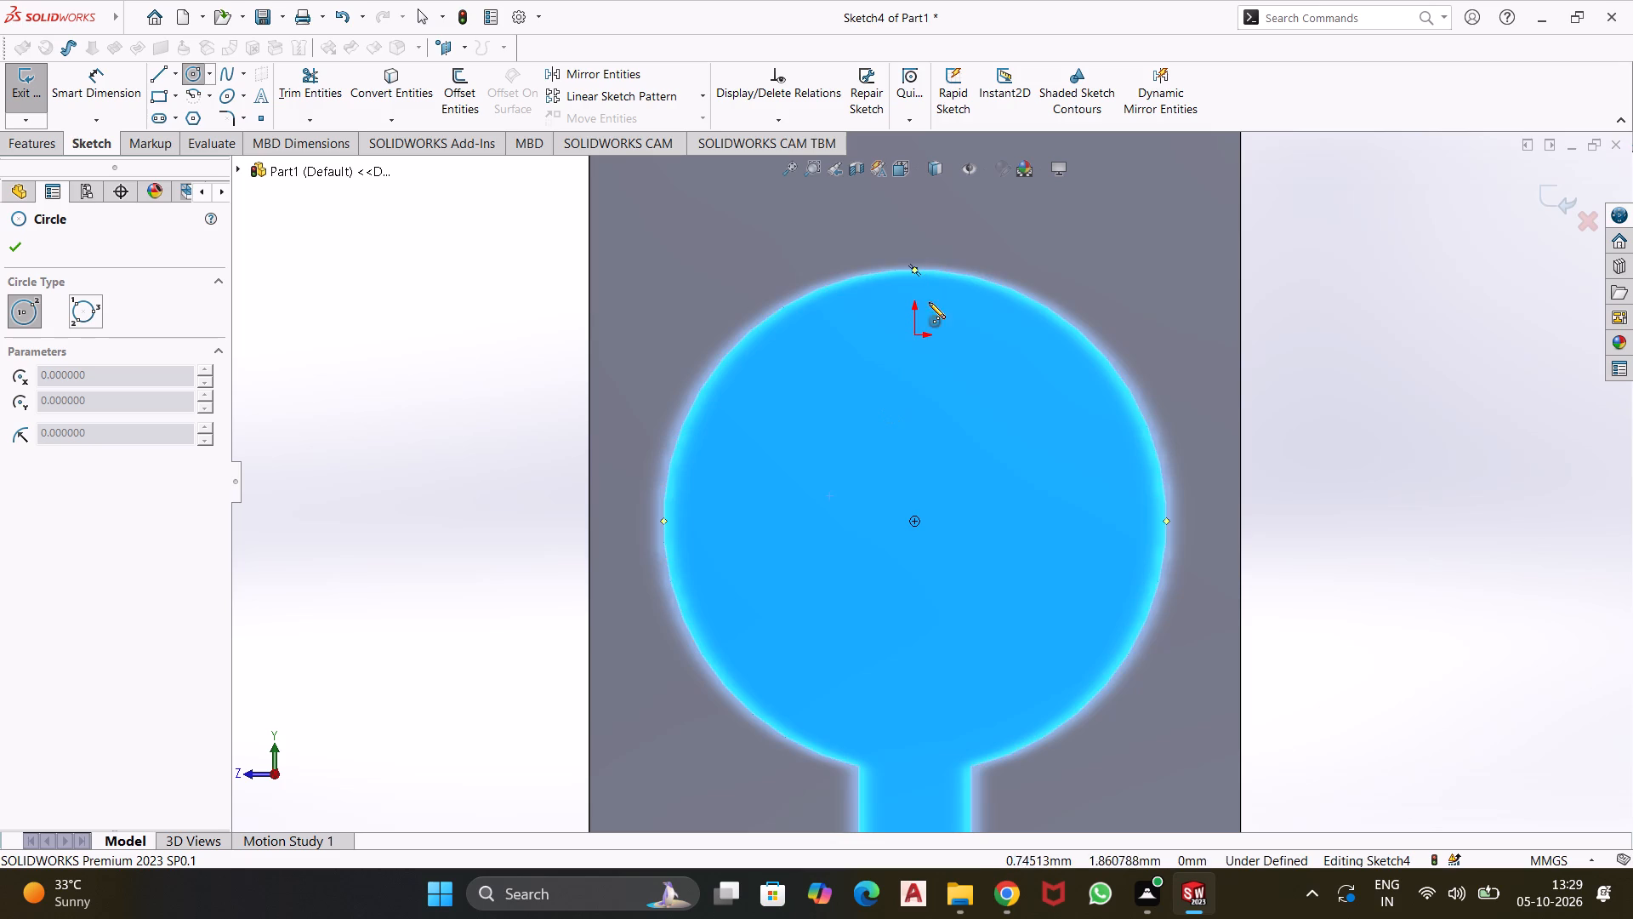
pyautogui.click(913, 524)
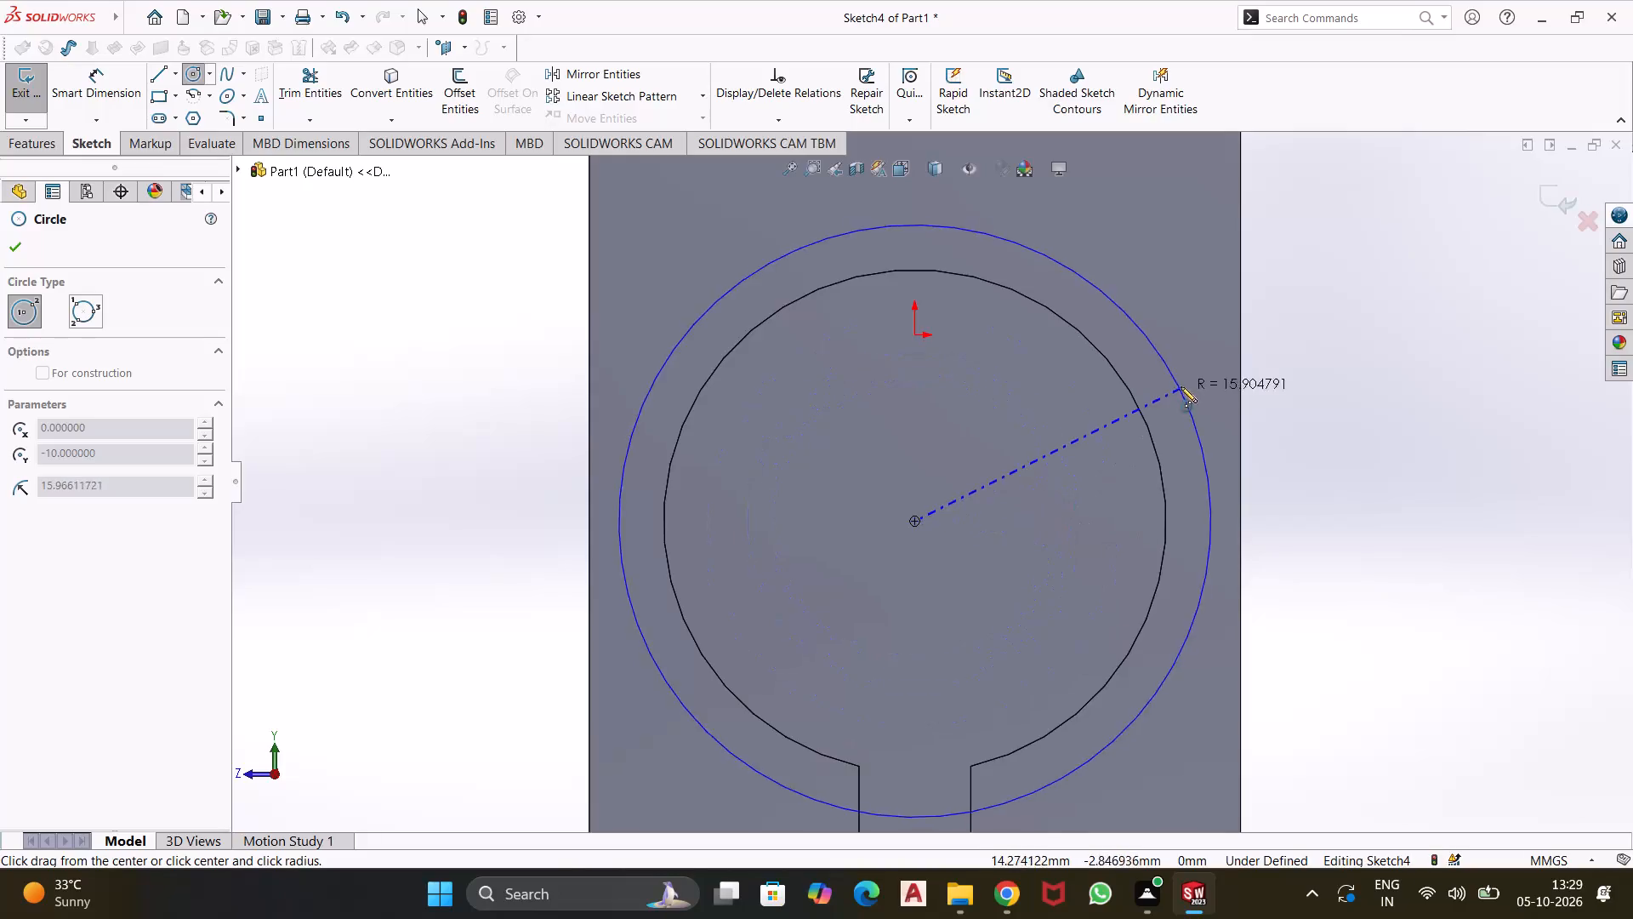
pyautogui.click(1054, 480)
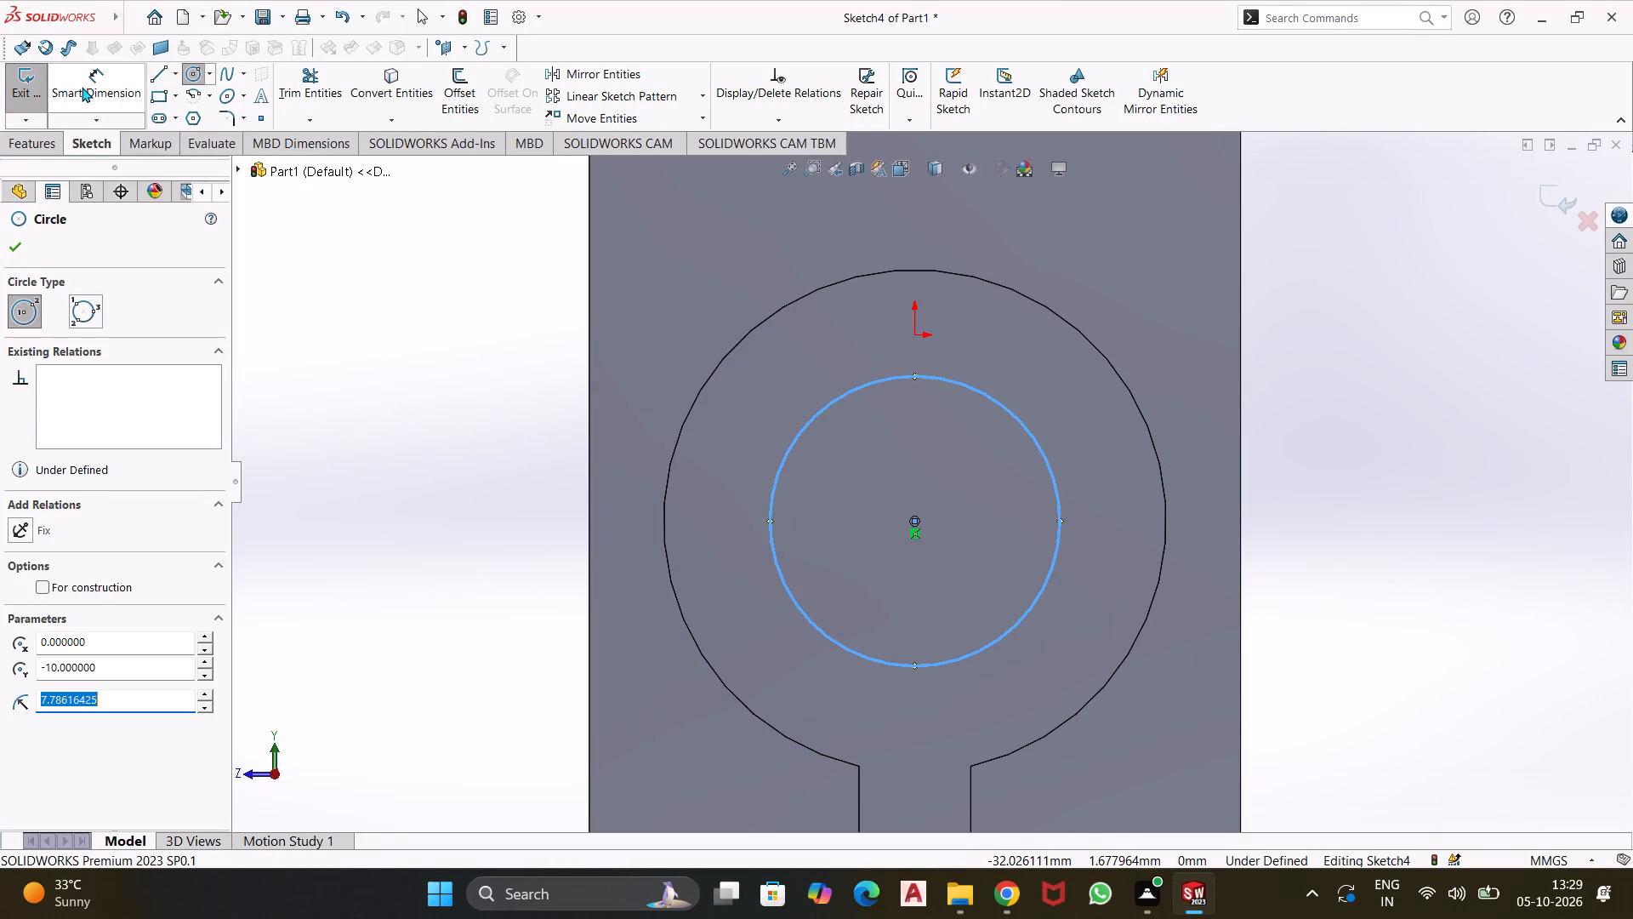
# Dimension the new circle's diameter as 8 mm.
pyautogui.click(82, 87)
pyautogui.click(858, 393)
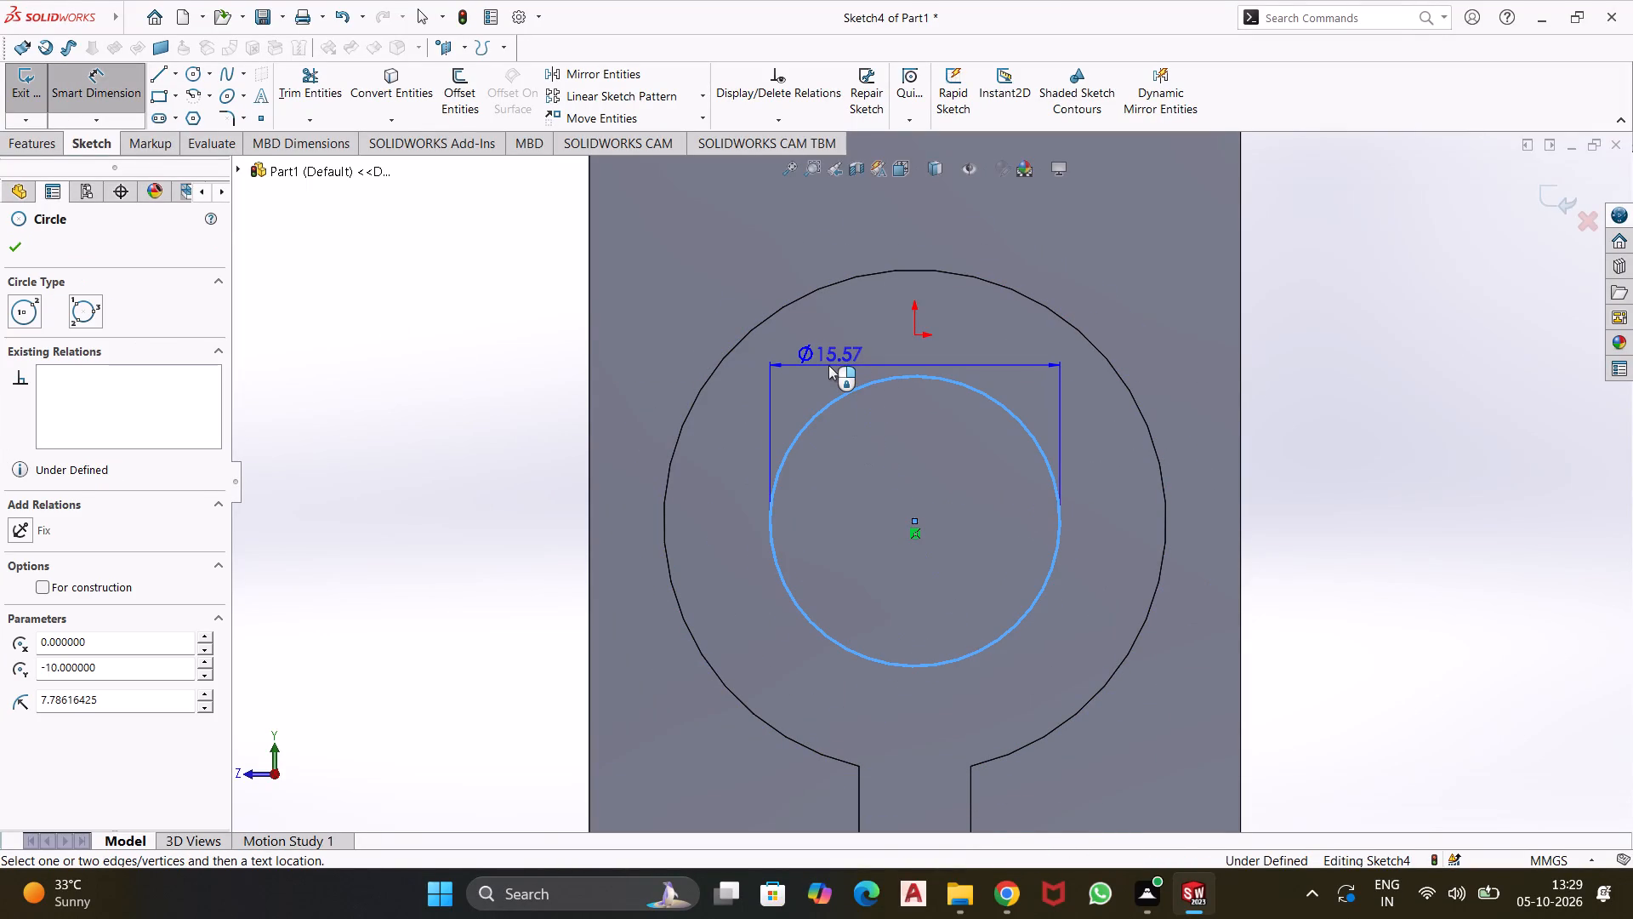
pyautogui.click(828, 365)
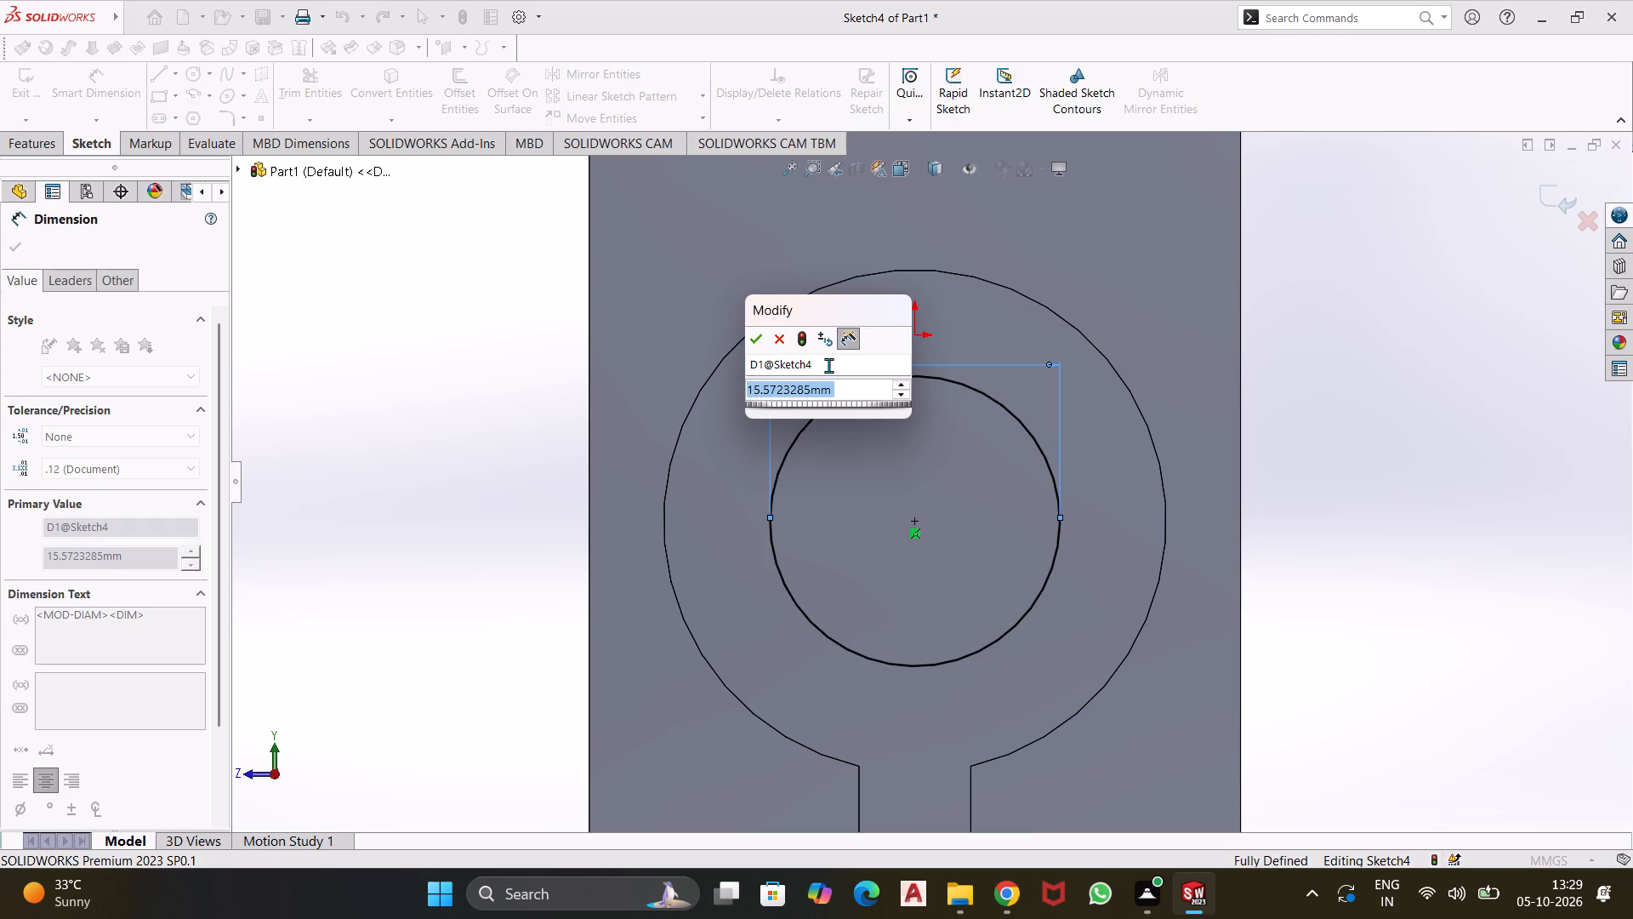
pyautogui.press('8')
pyautogui.press('Return')
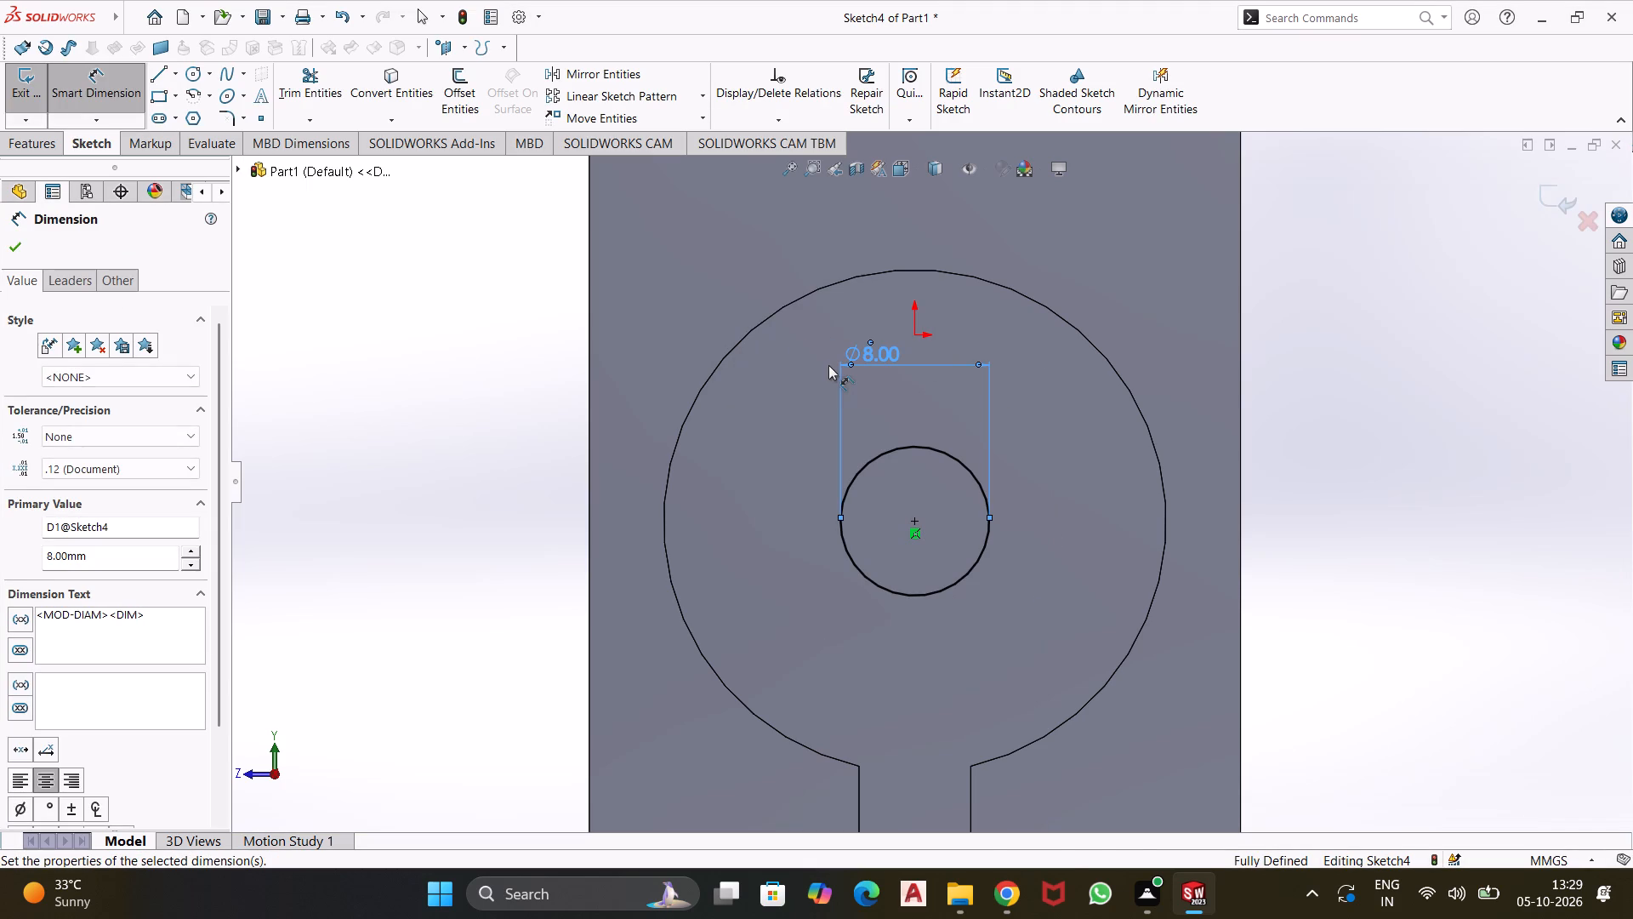
# Set the circle's diameter dimension to 16 mm.
pyautogui.click(882, 357)
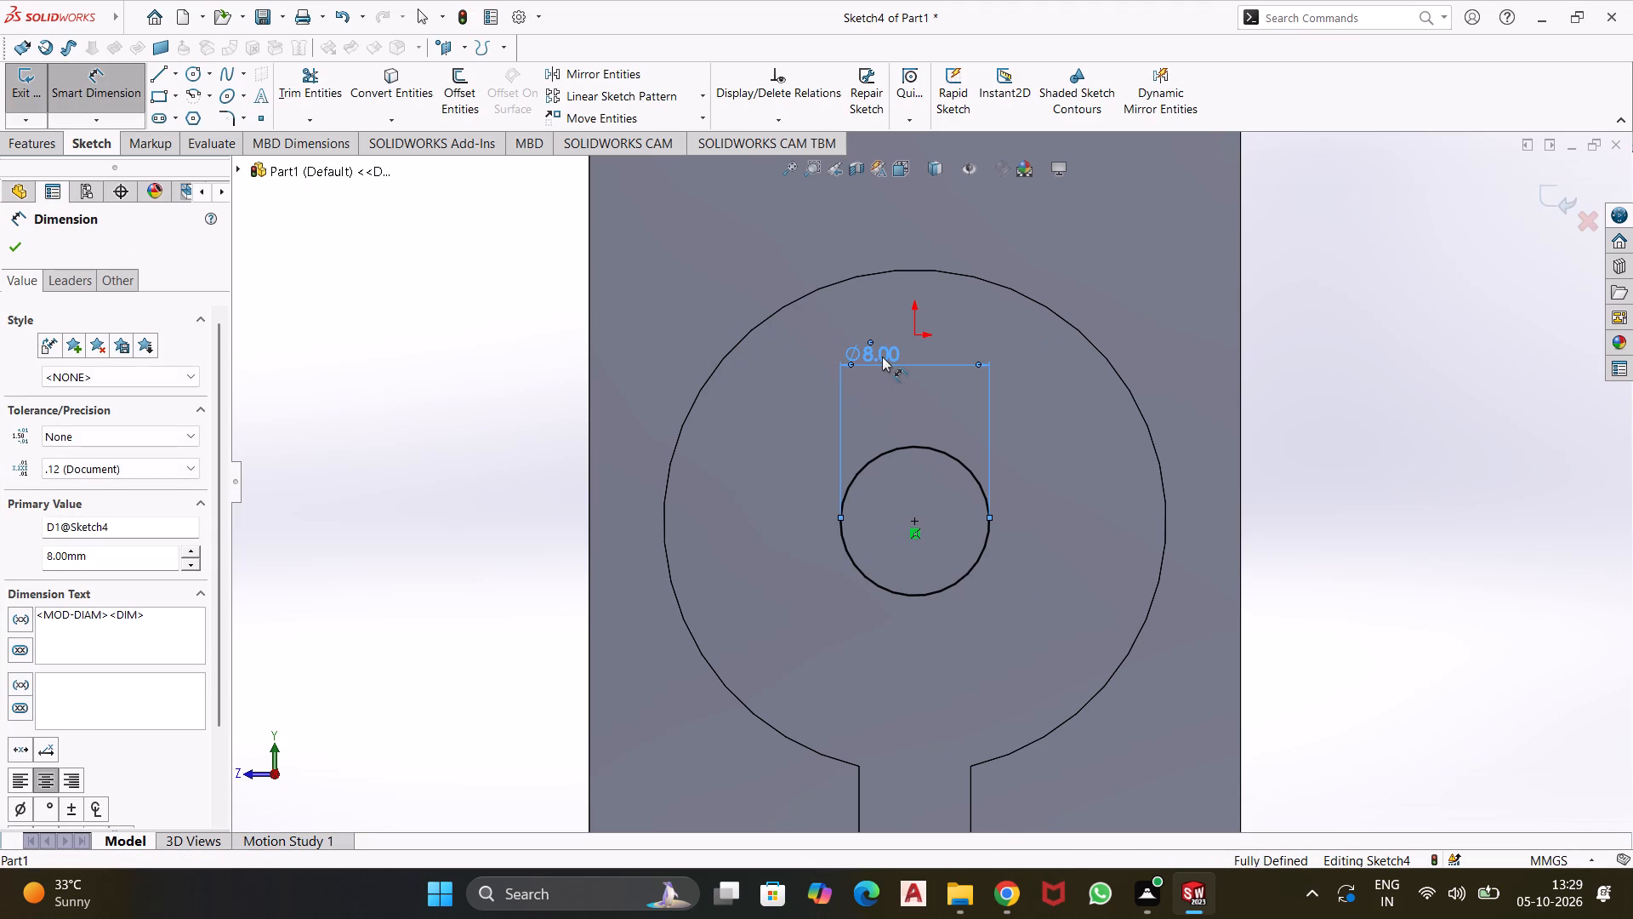
pyautogui.press('Escape')
pyautogui.press('Escape')
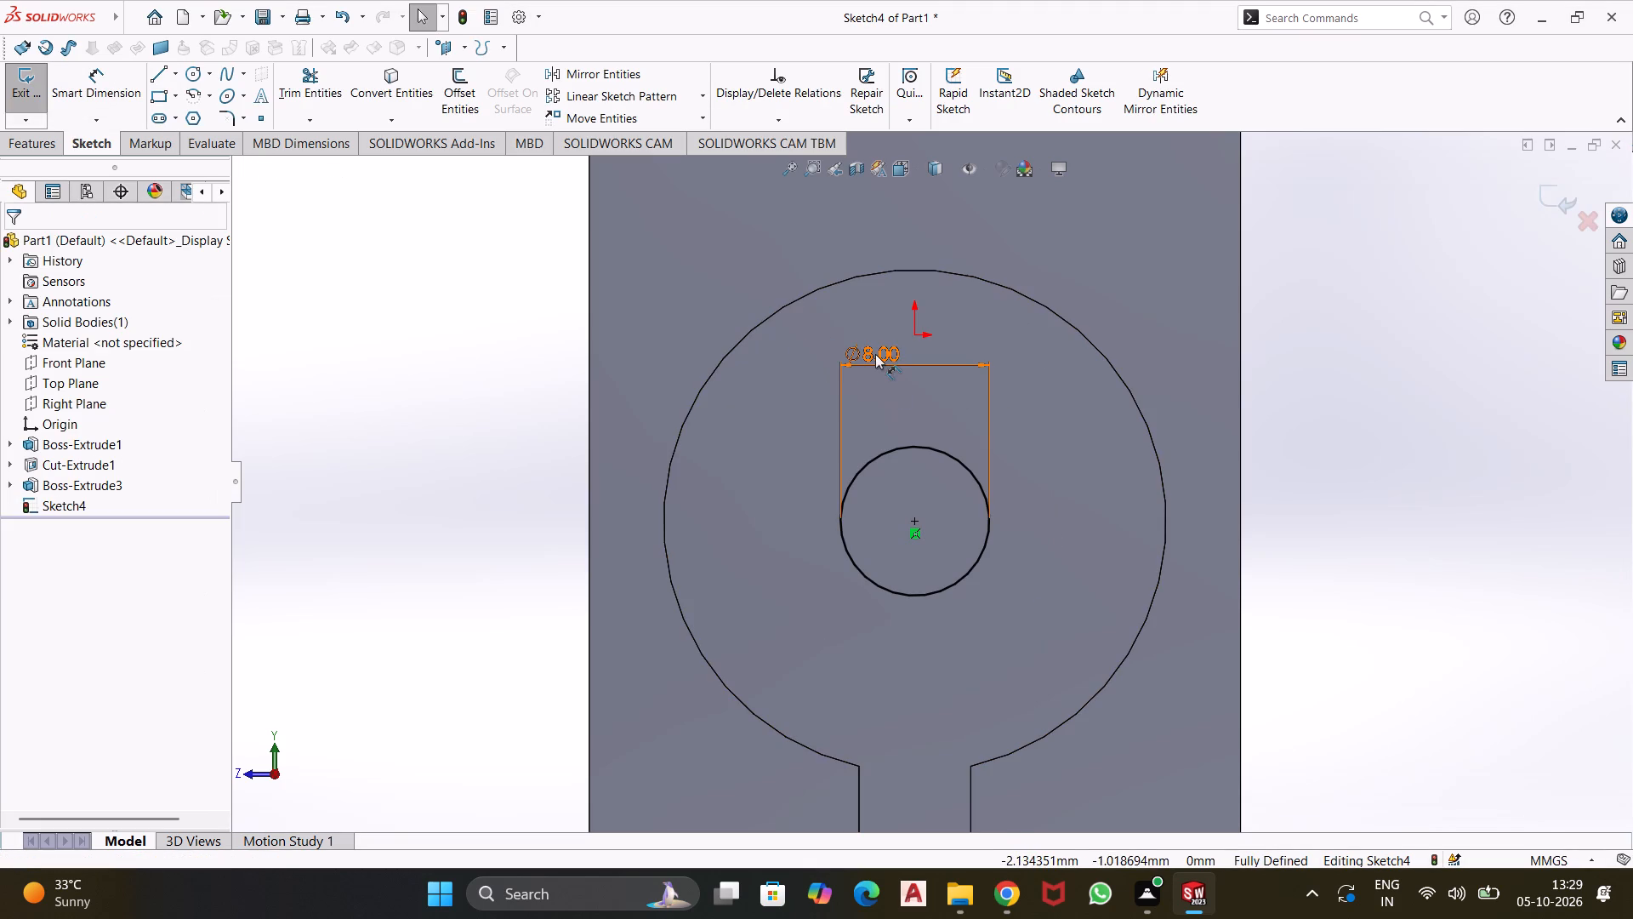
pyautogui.click(875, 354)
pyautogui.doubleClick(875, 354)
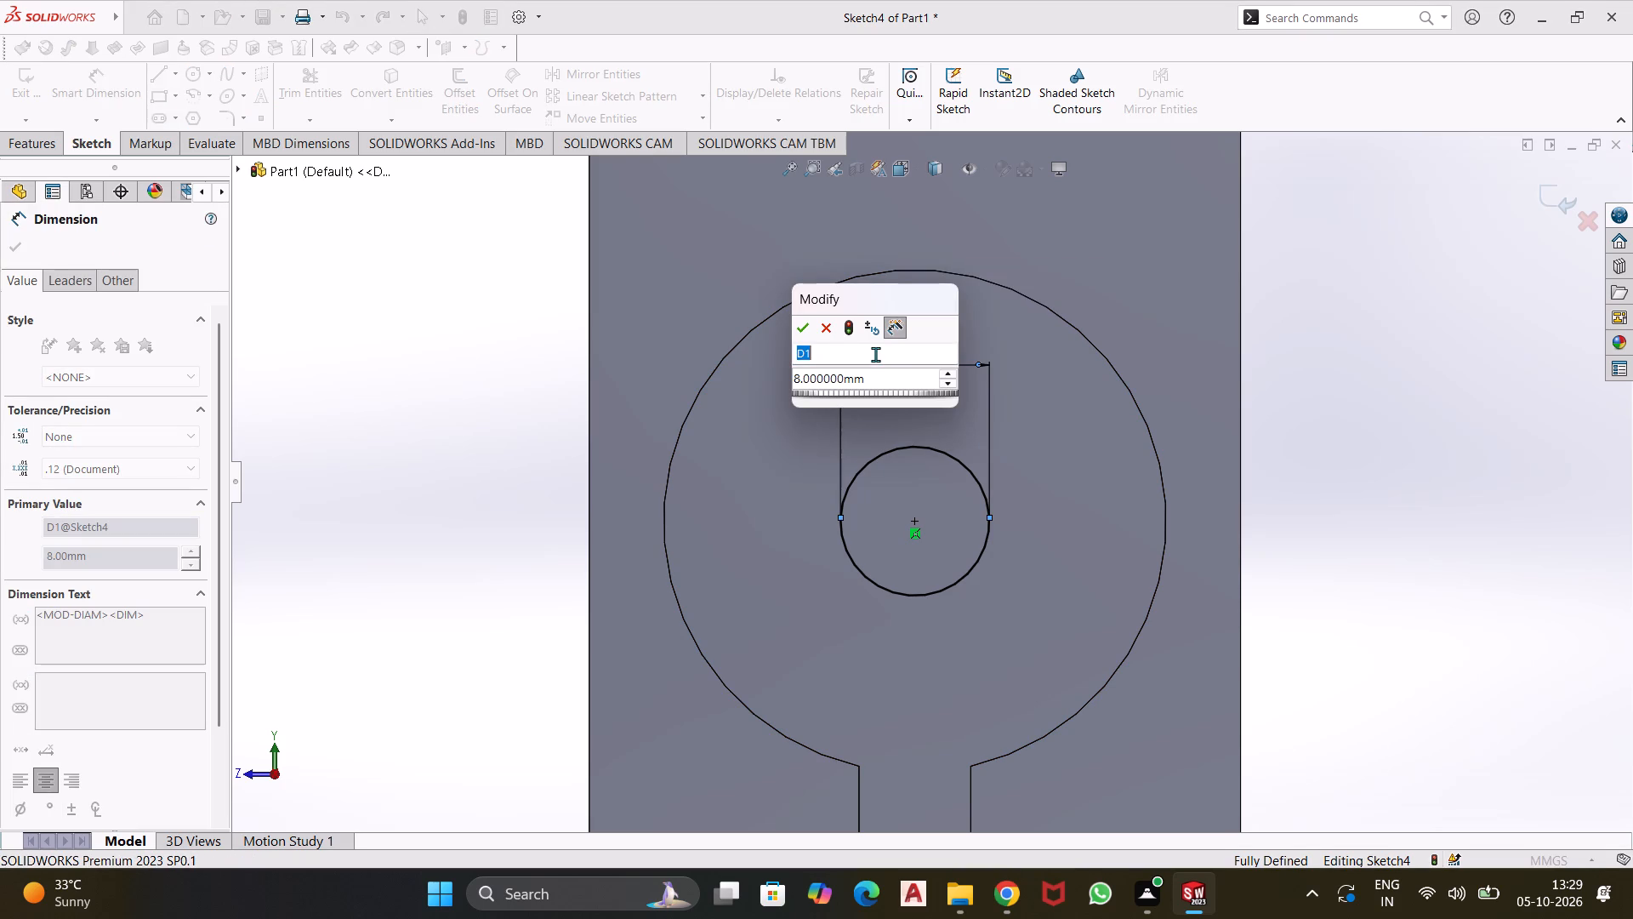
pyautogui.doubleClick(877, 374)
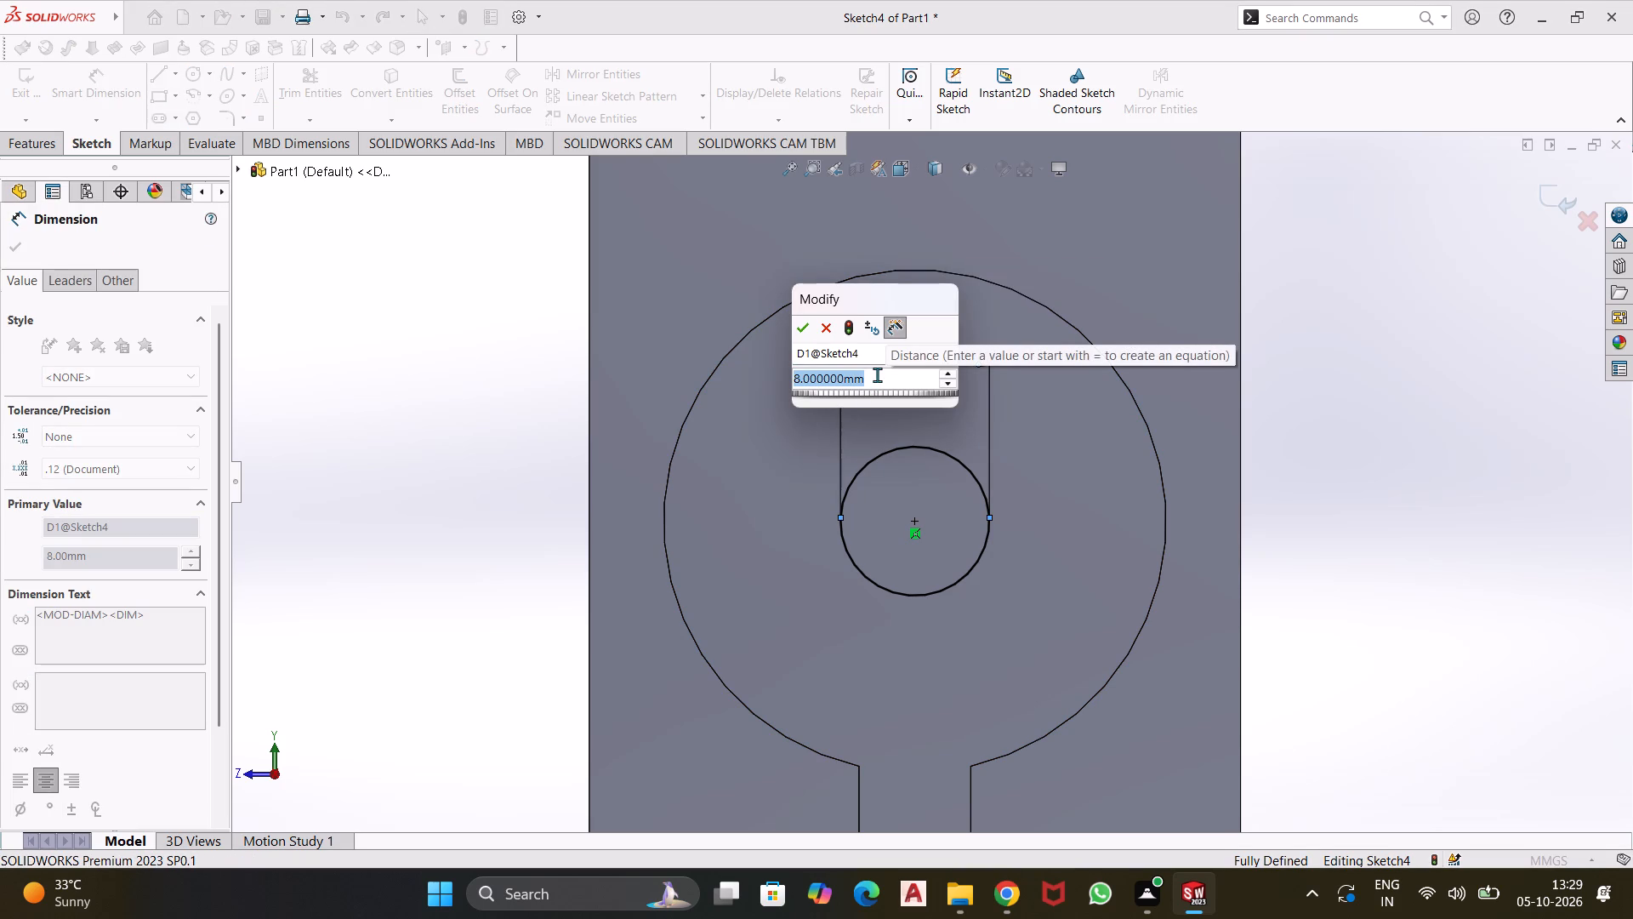
pyautogui.press('1')
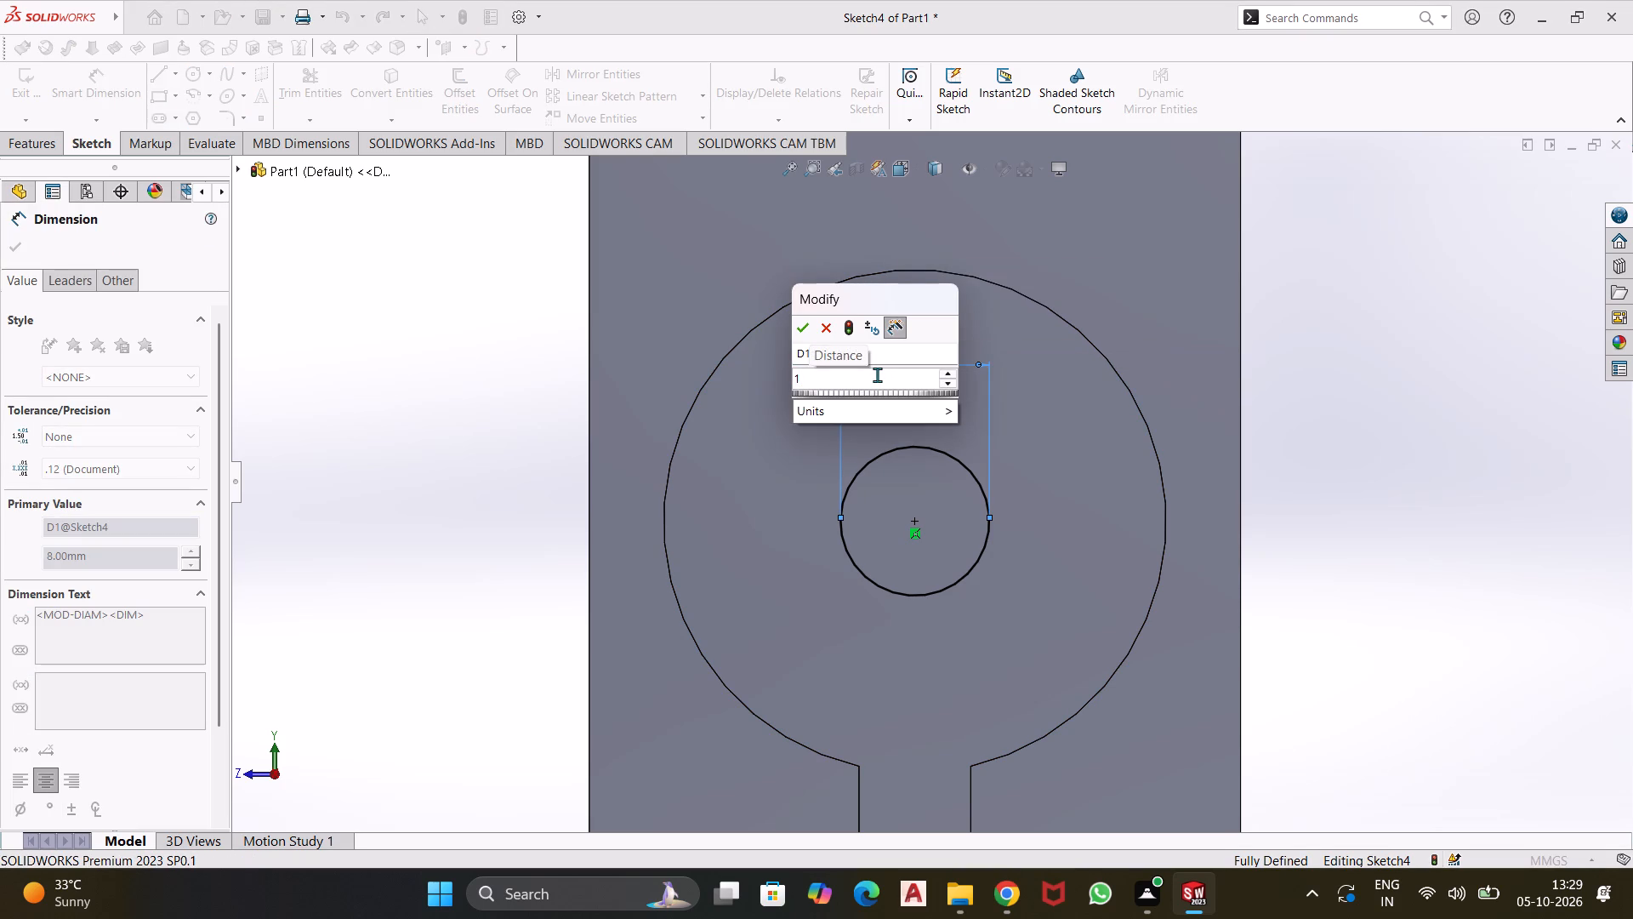
pyautogui.press('6')
pyautogui.press('Return')
pyautogui.click(427, 397)
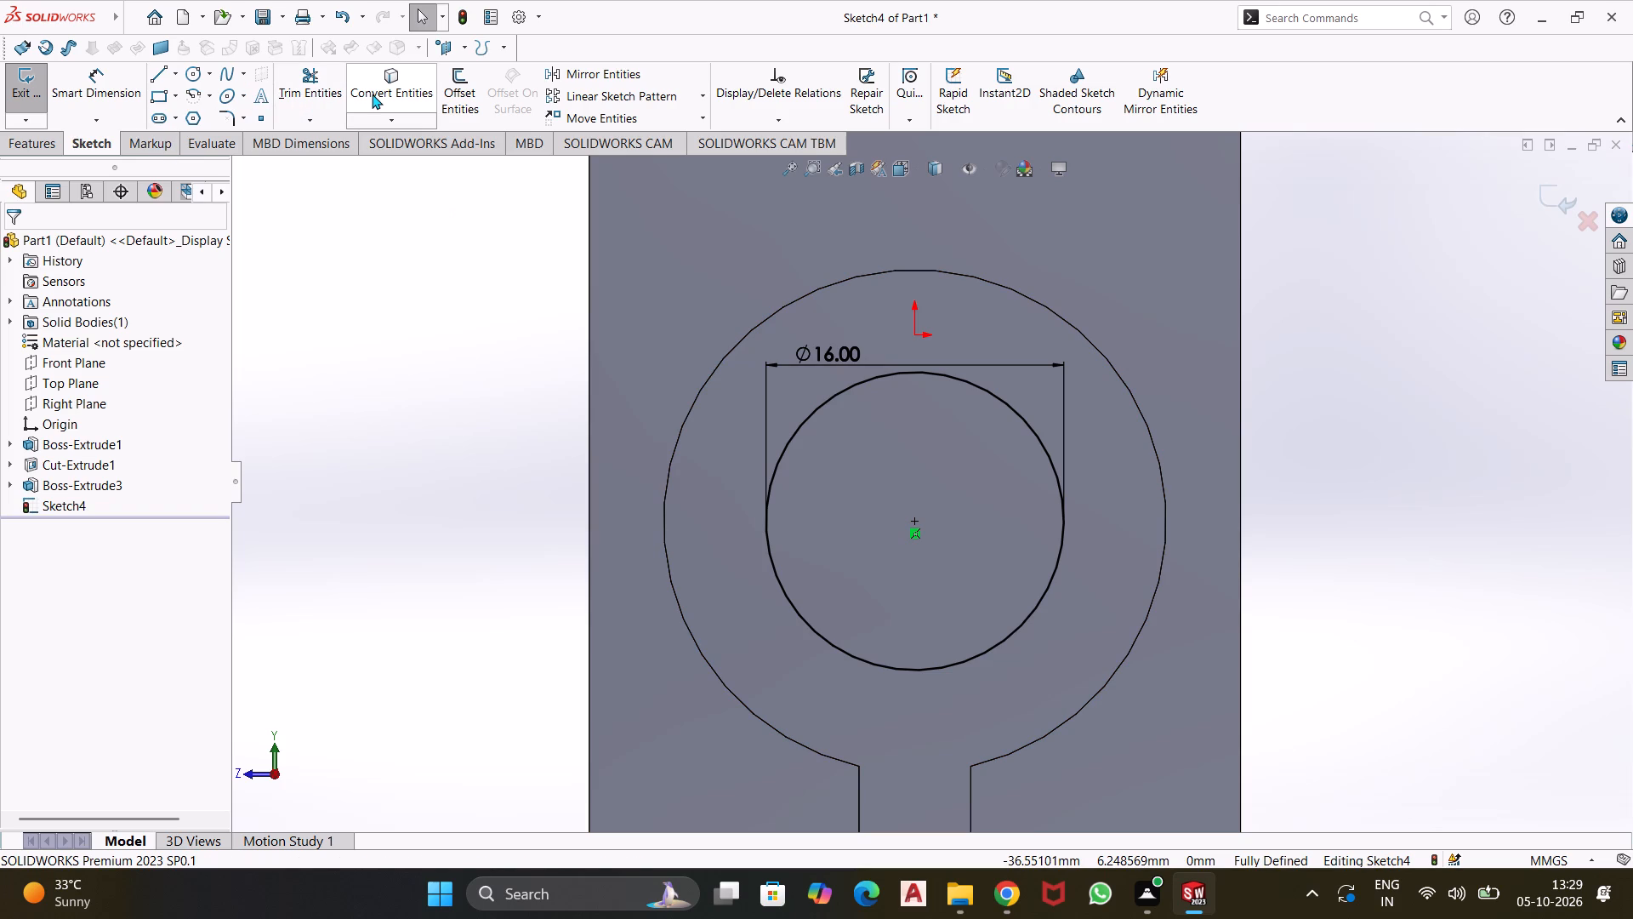
# Cut the 16 mm circle as a blind 8 mm deep extruded cut into the keyhole boss.
pyautogui.click(42, 146)
pyautogui.click(293, 94)
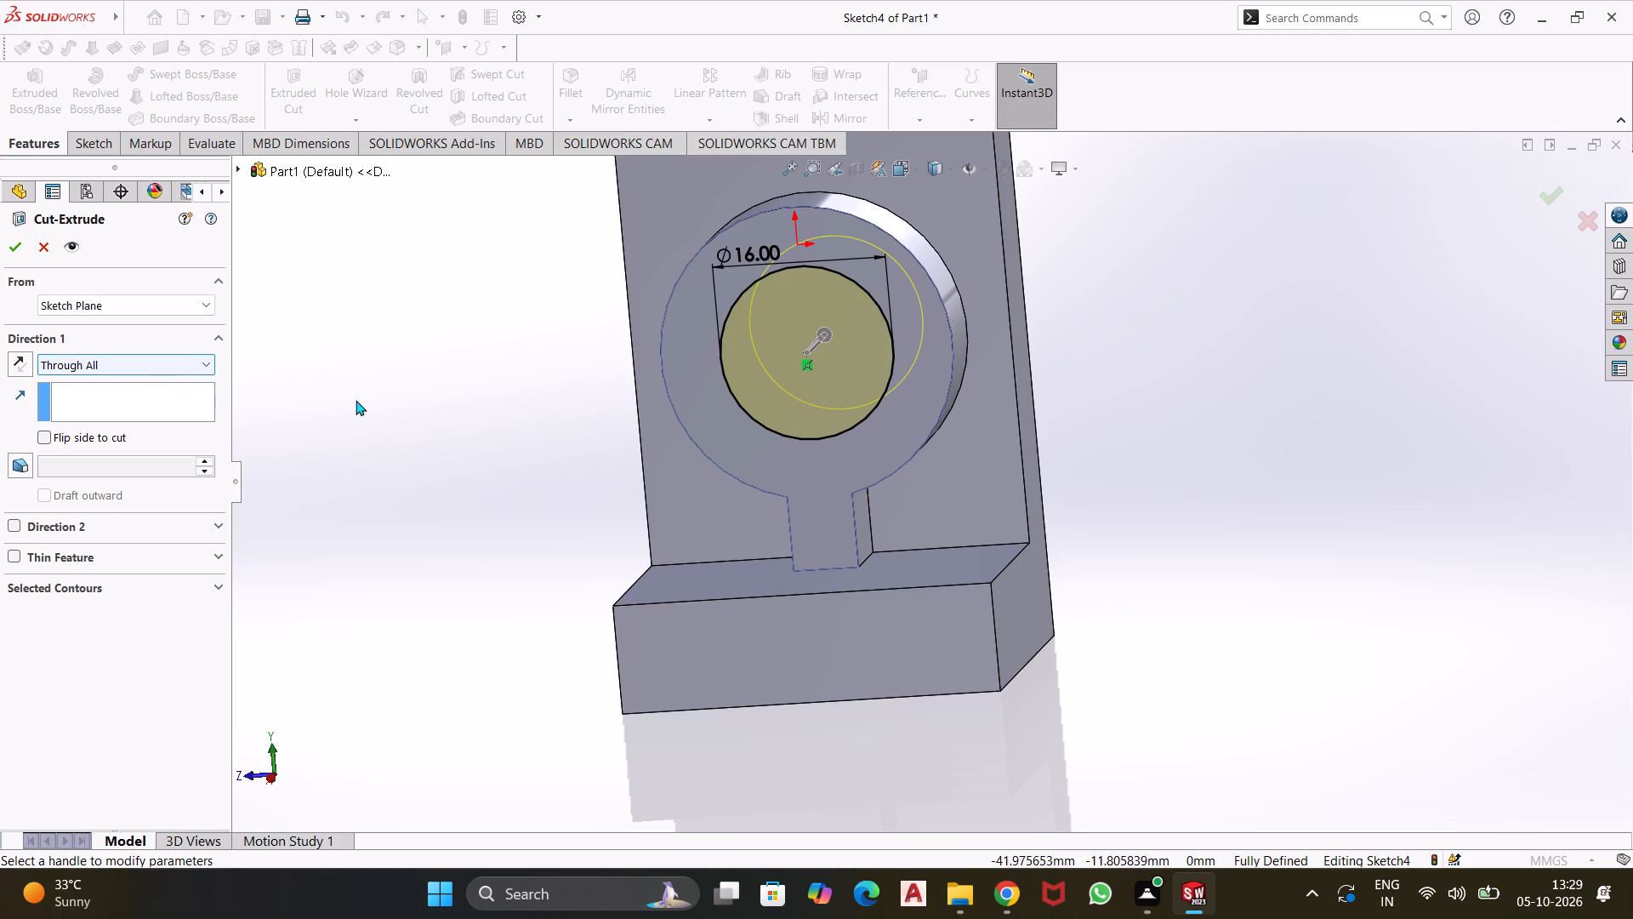
pyautogui.click(157, 363)
pyautogui.click(134, 384)
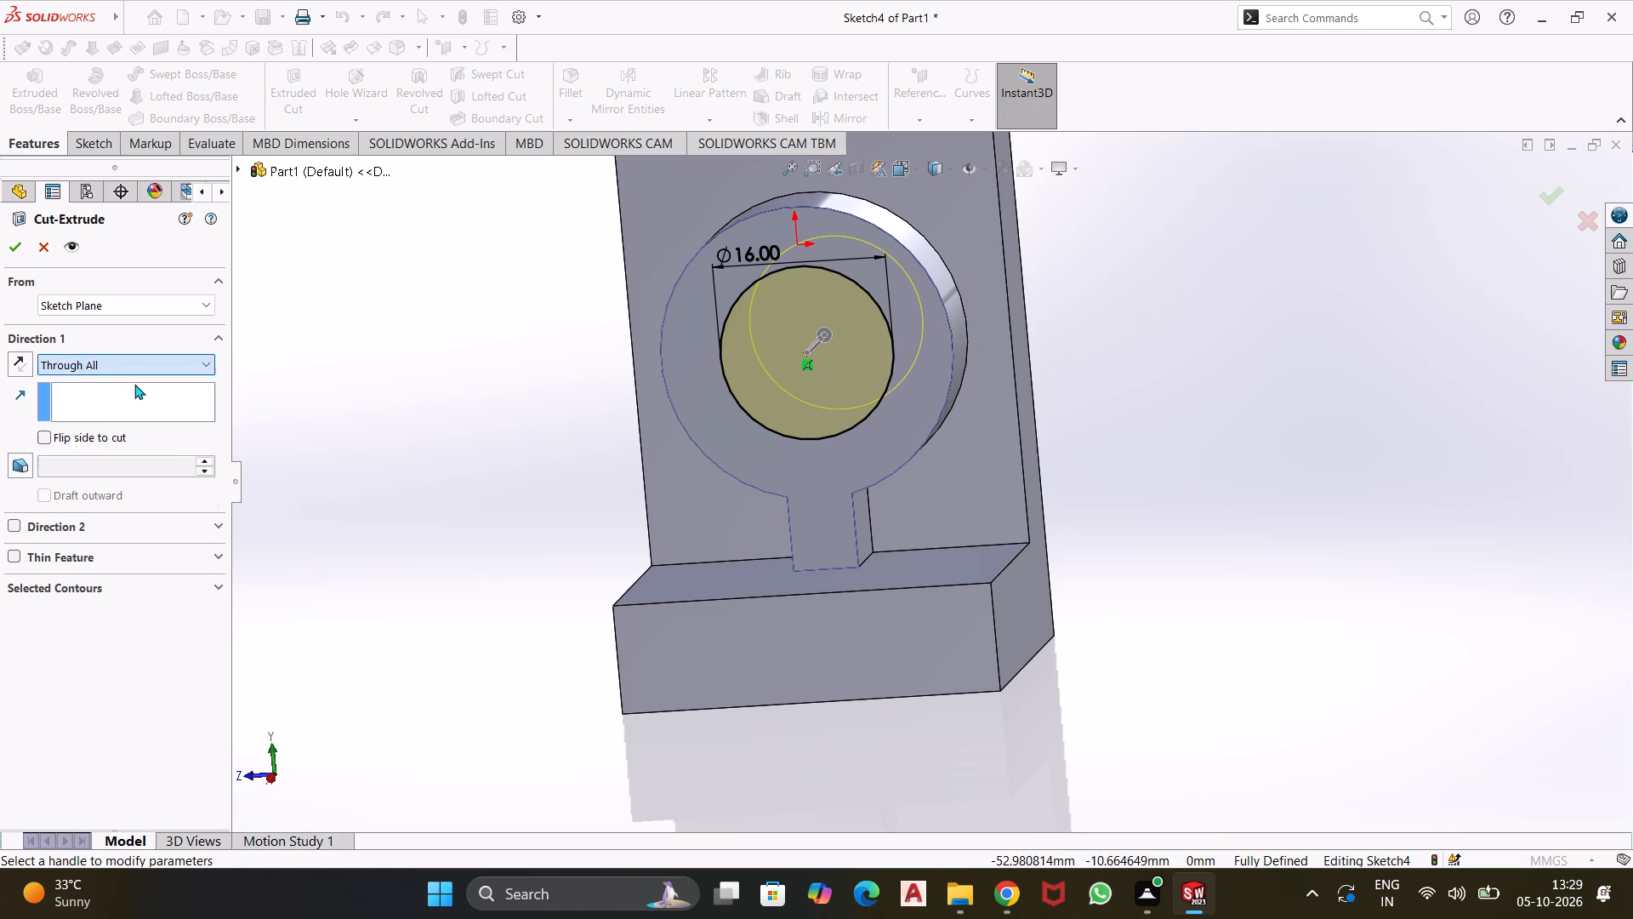
pyautogui.click(10, 252)
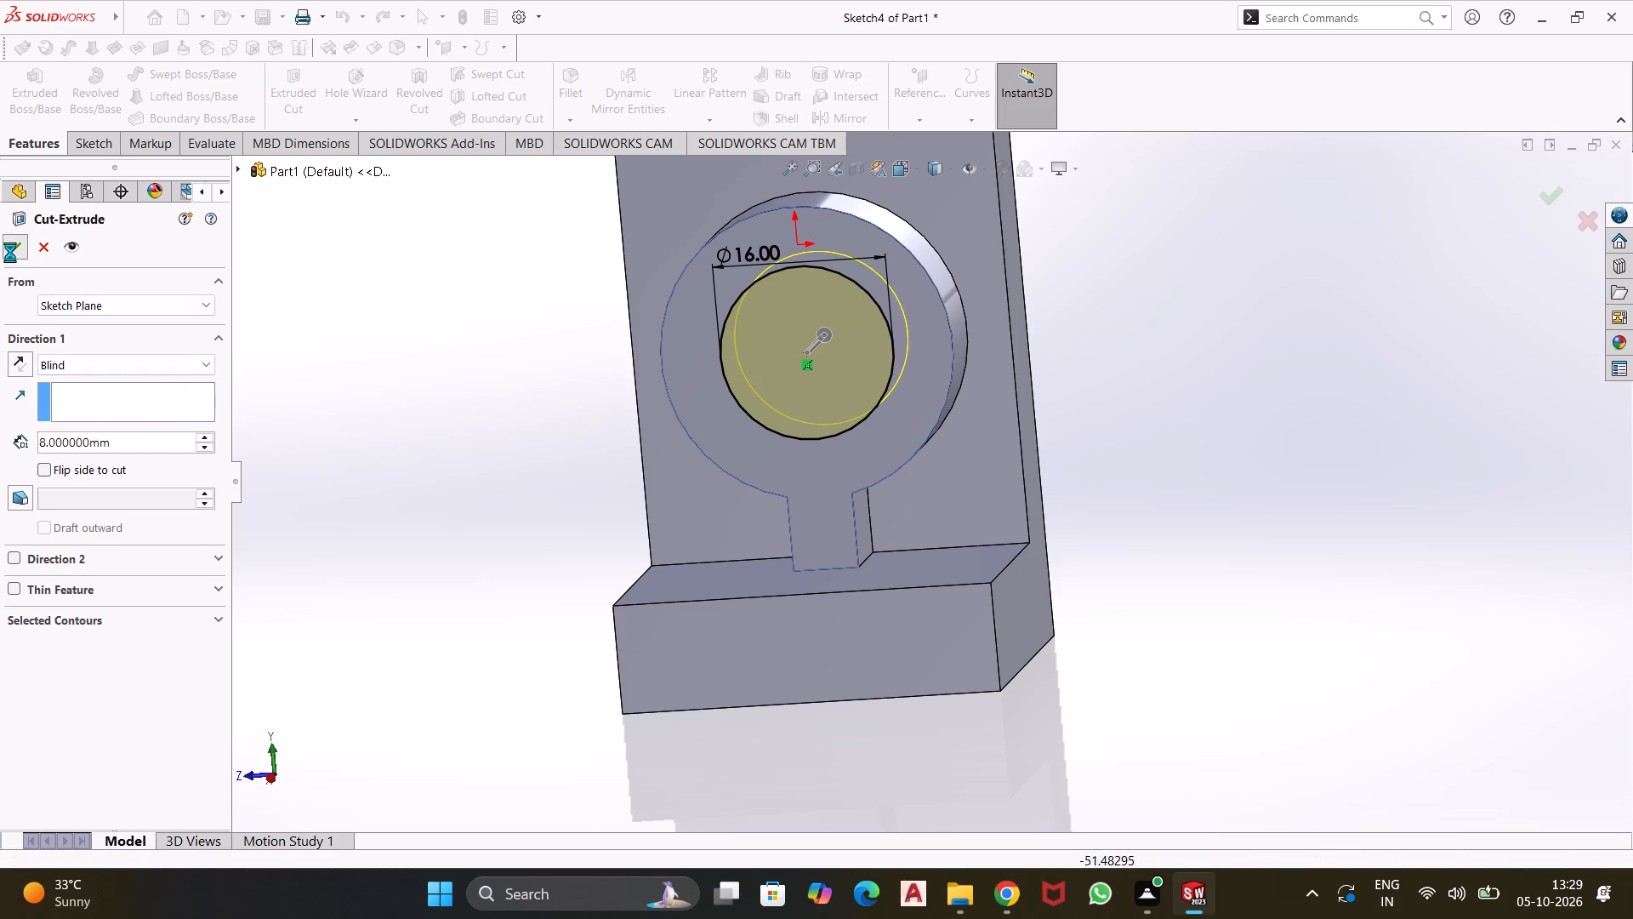
# Start a sketch on the lower ledge's upper face and draw a circle of about 3.6 mm radius between the boss and the ledge's front edge.
pyautogui.moveTo(555, 503); pyautogui.dragTo(574, 496, button='middle')
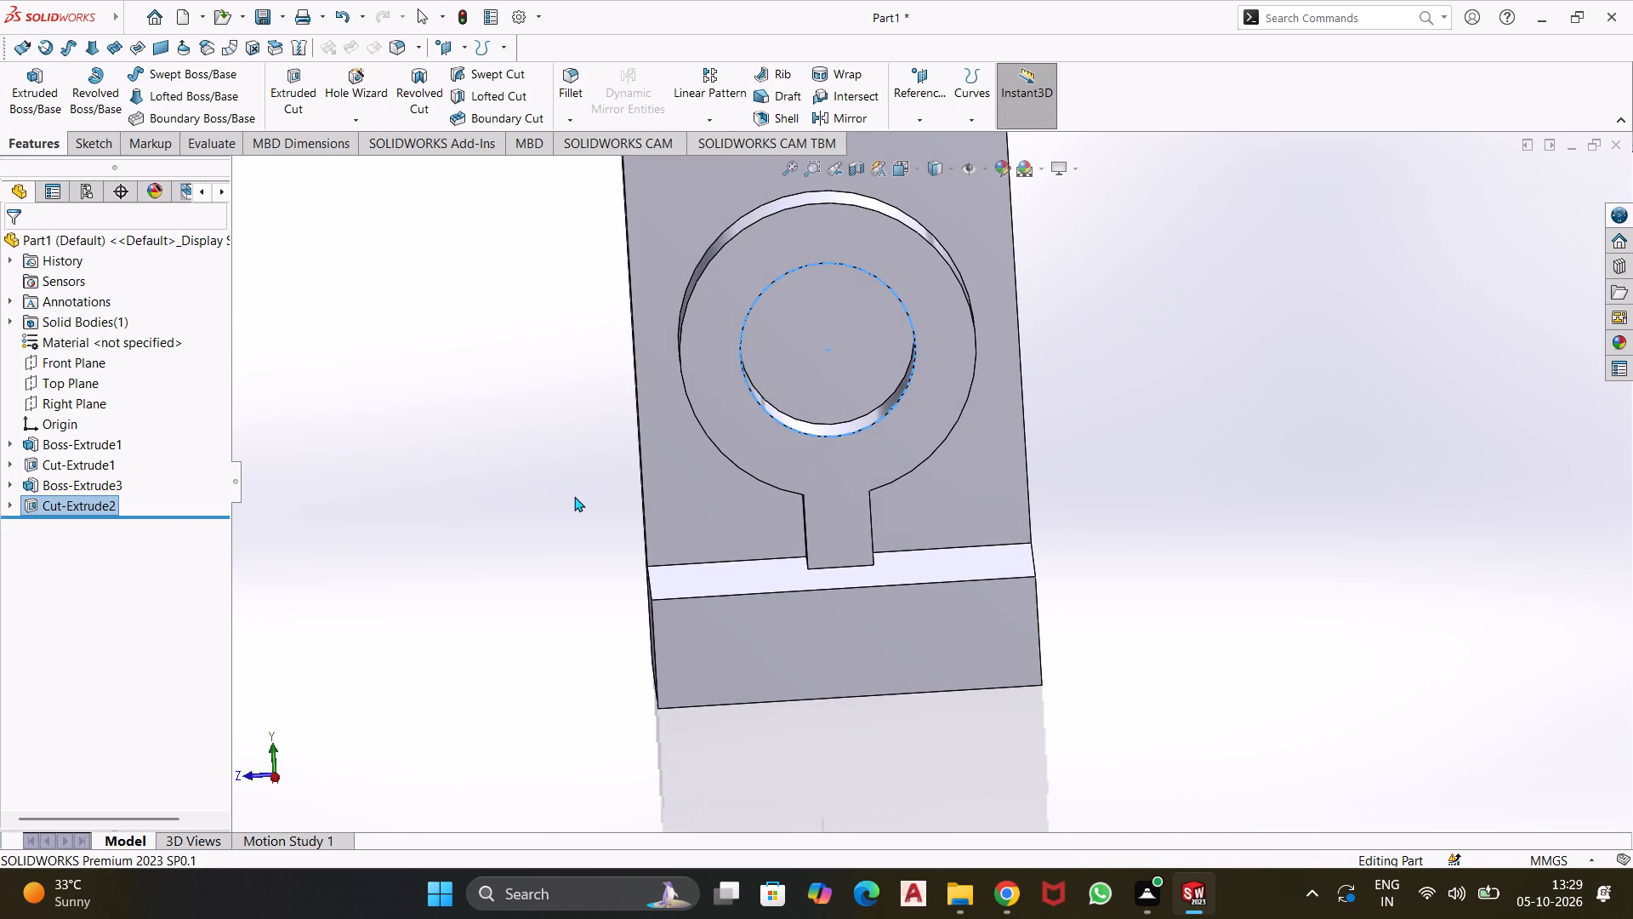
pyautogui.moveTo(578, 548); pyautogui.dragTo(582, 575, button='middle')
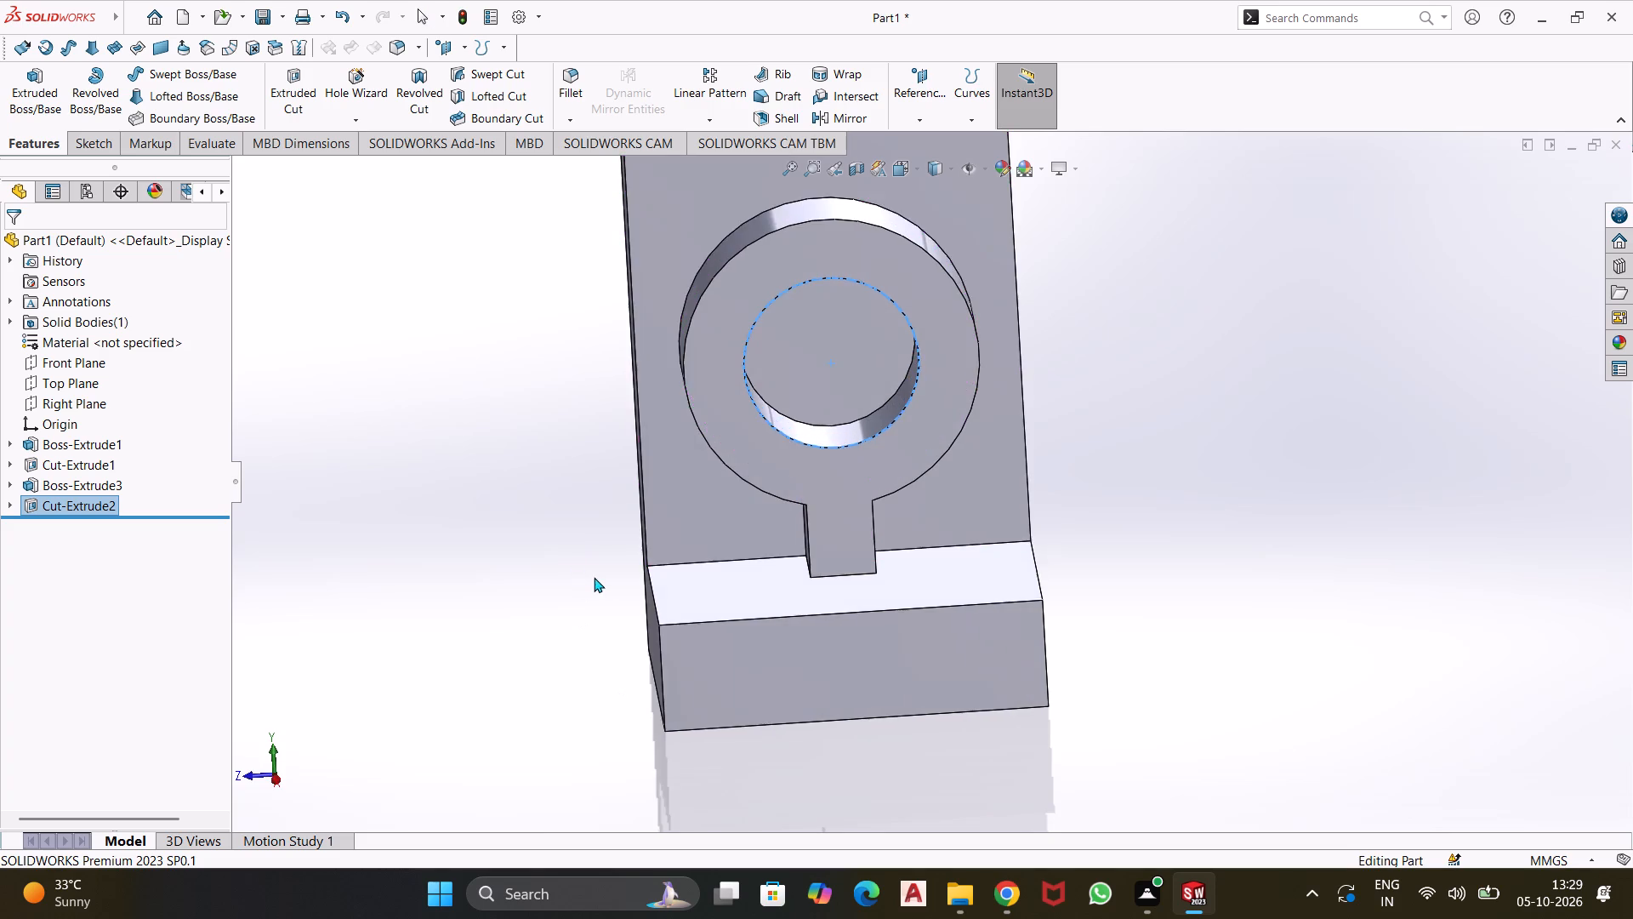
pyautogui.scroll(3, 612, 575)
pyautogui.moveTo(592, 548); pyautogui.dragTo(639, 583, button='middle')
pyautogui.scroll(1, 592, 548)
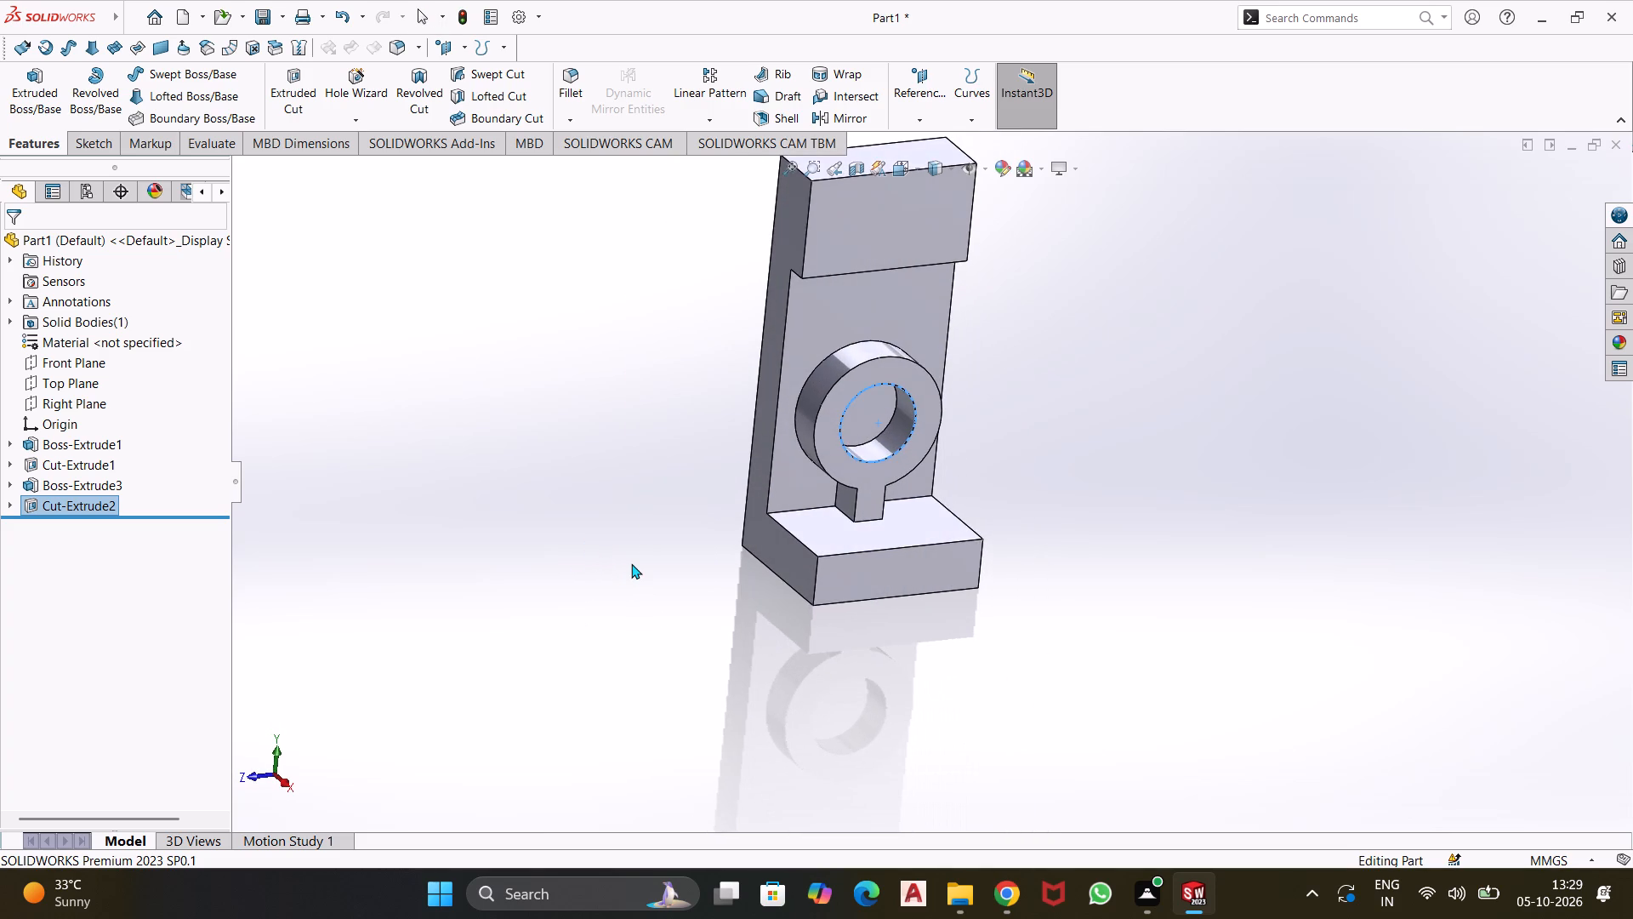
pyautogui.moveTo(631, 563); pyautogui.dragTo(601, 596, button='middle')
pyautogui.click(837, 534)
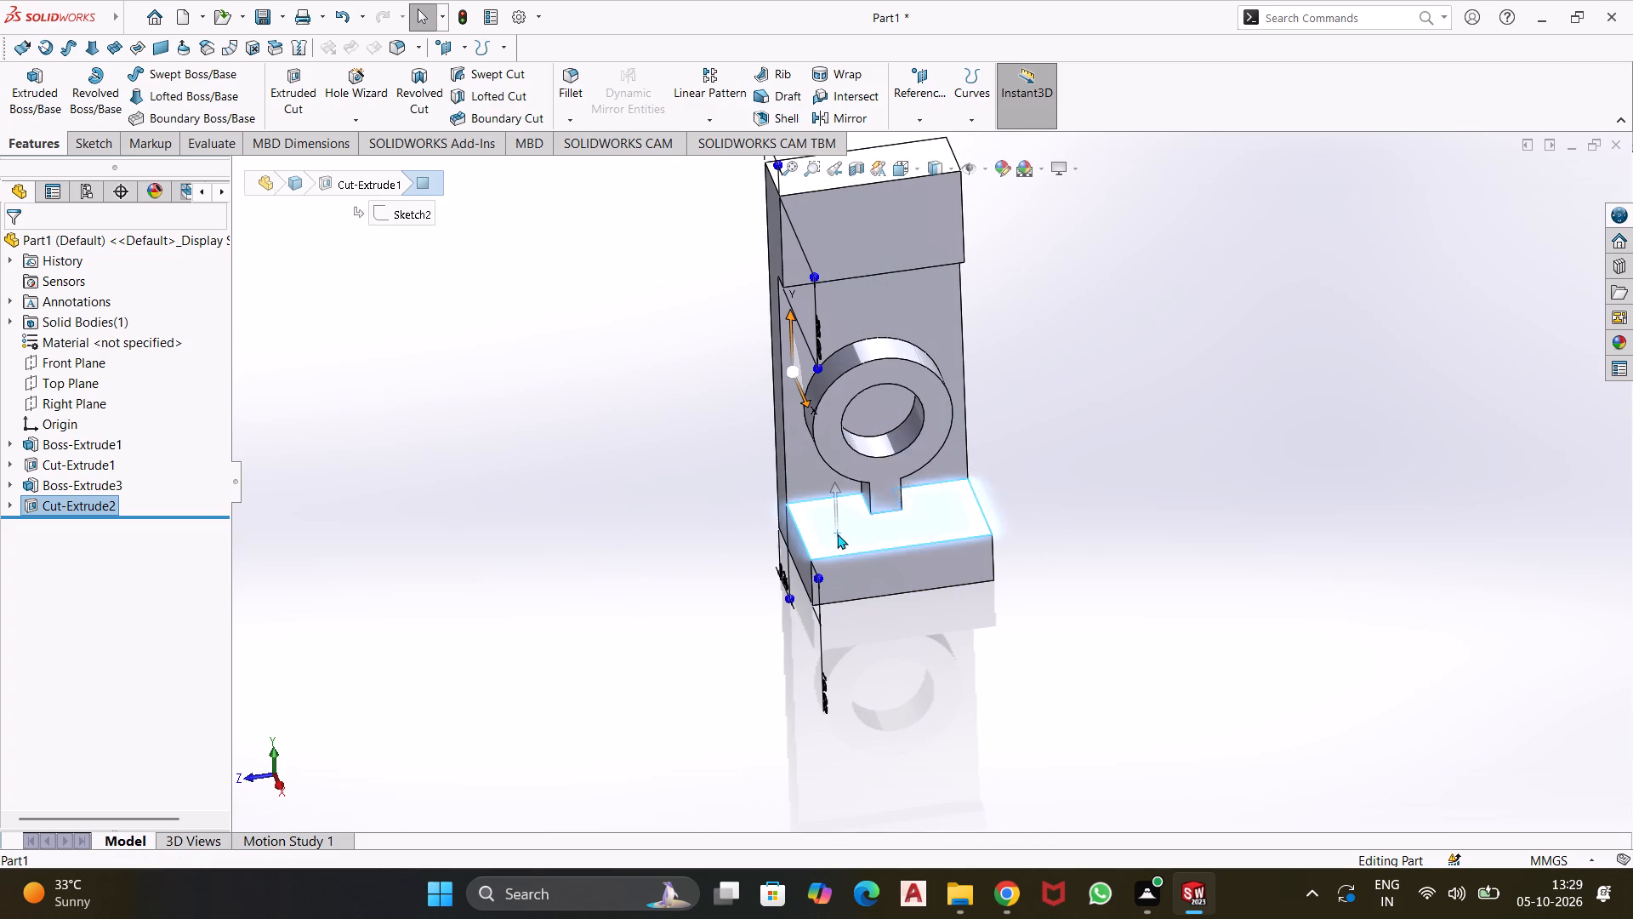
pyautogui.click(904, 493)
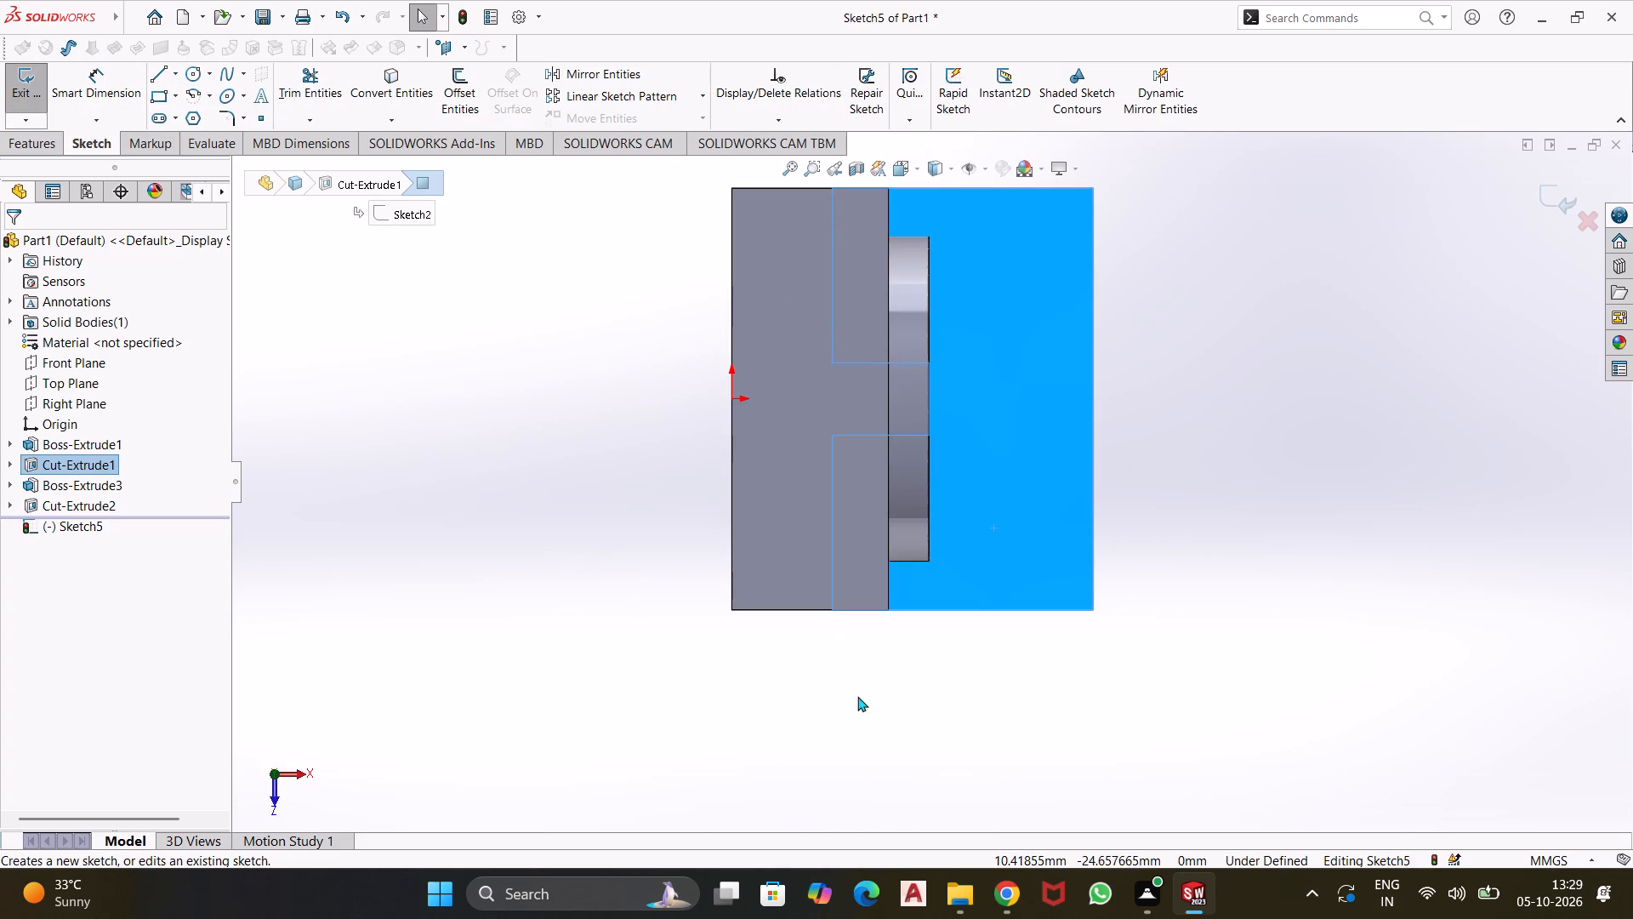
pyautogui.click(192, 68)
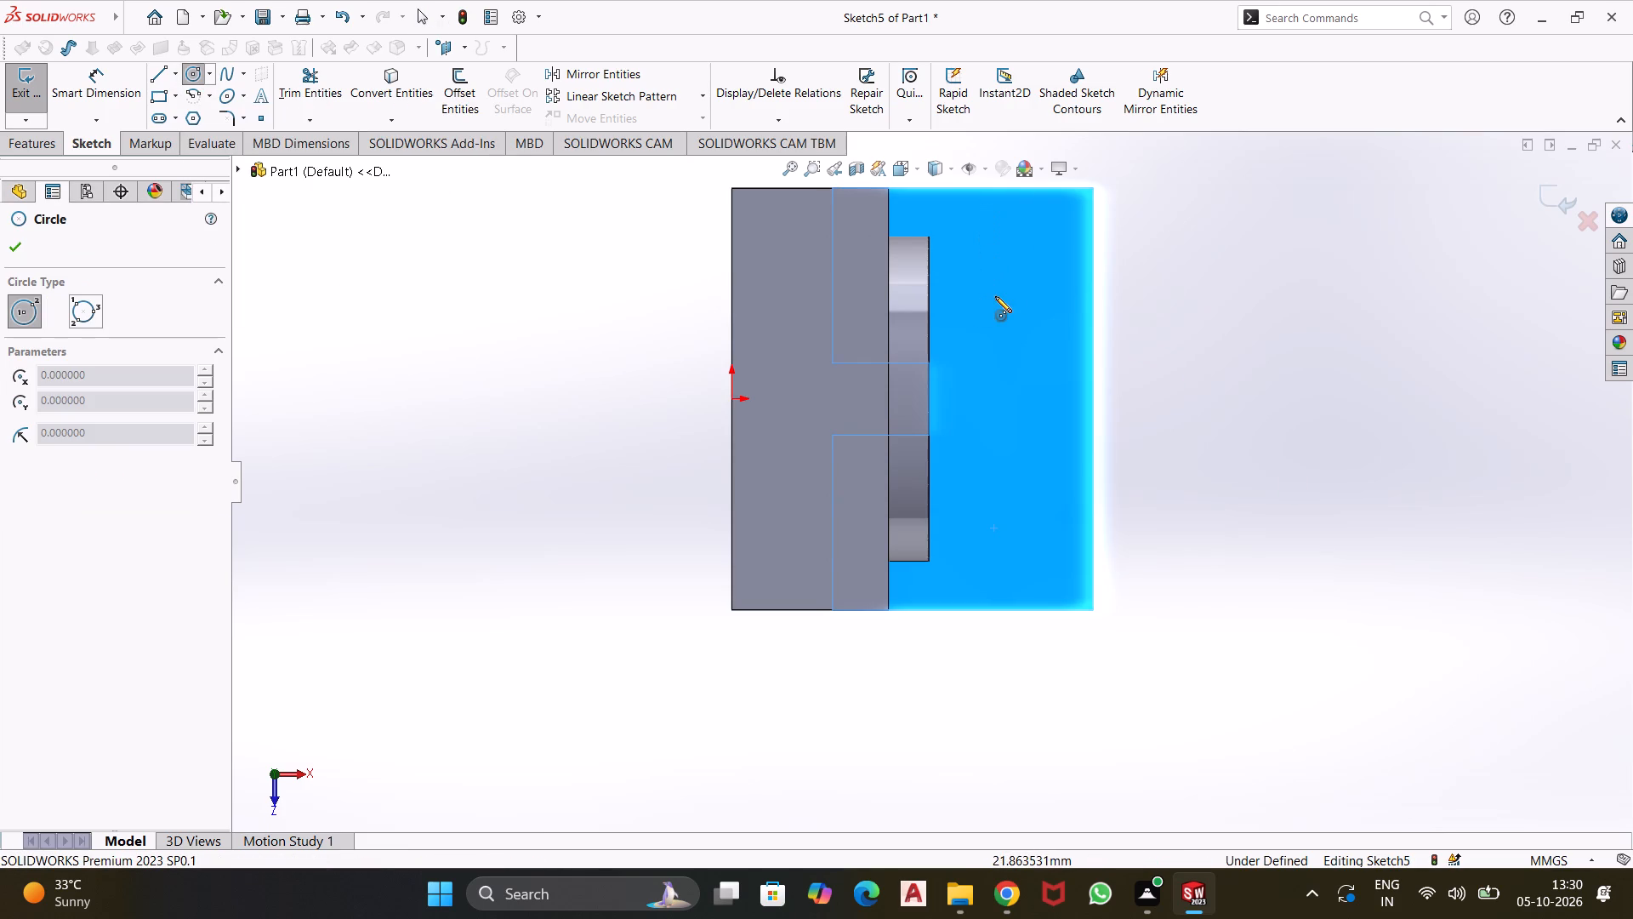
pyautogui.click(985, 276)
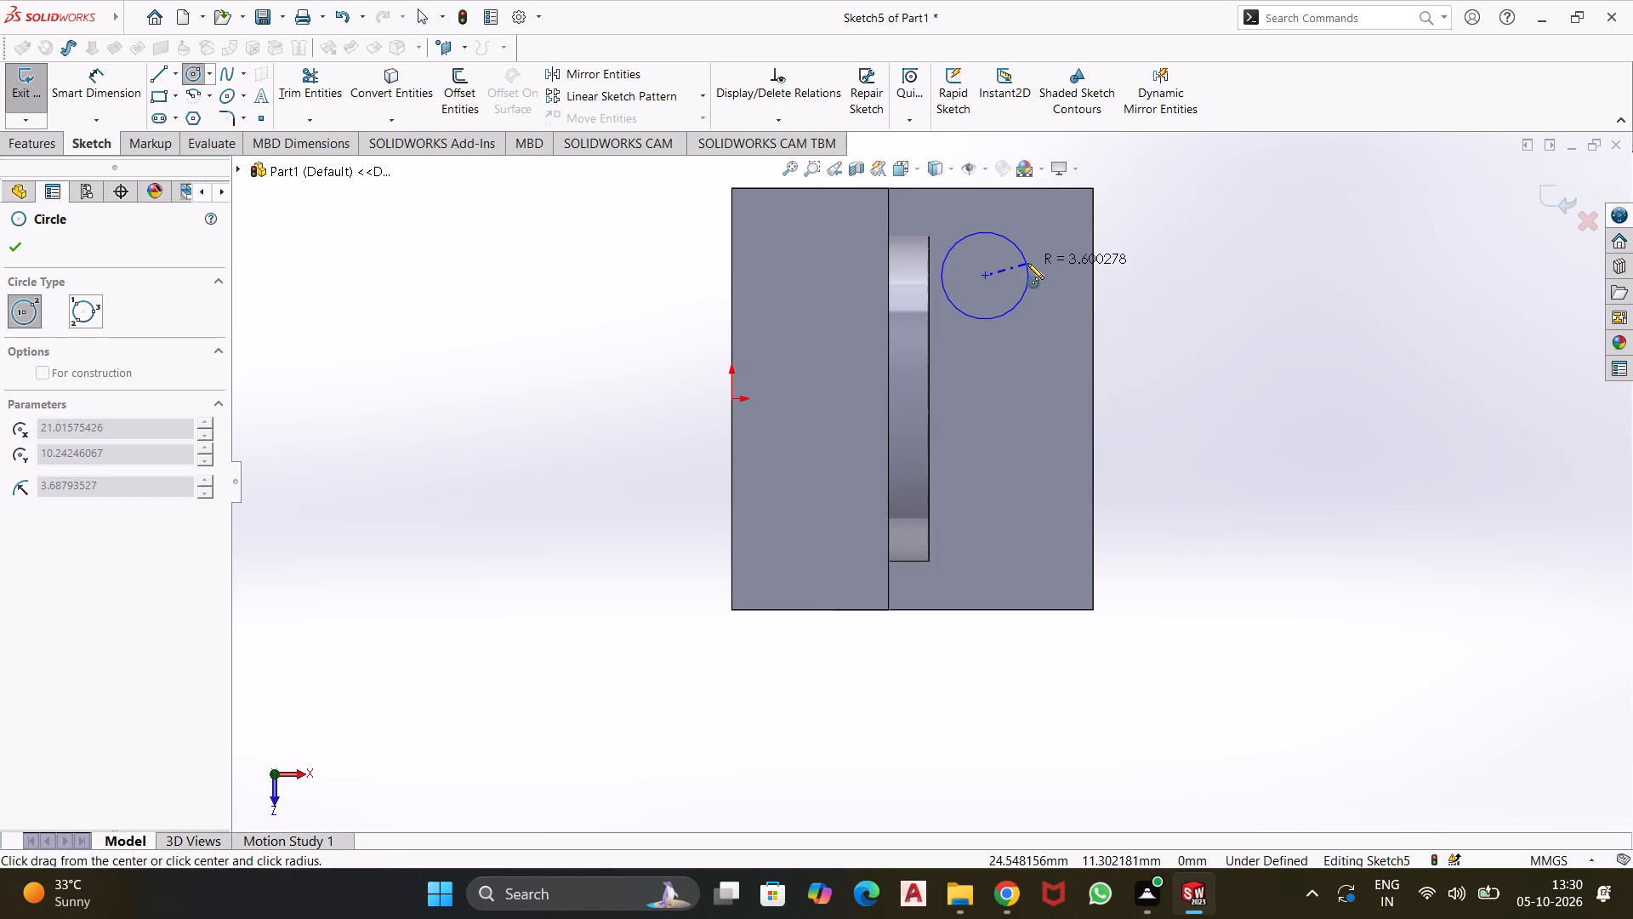
pyautogui.click(1027, 265)
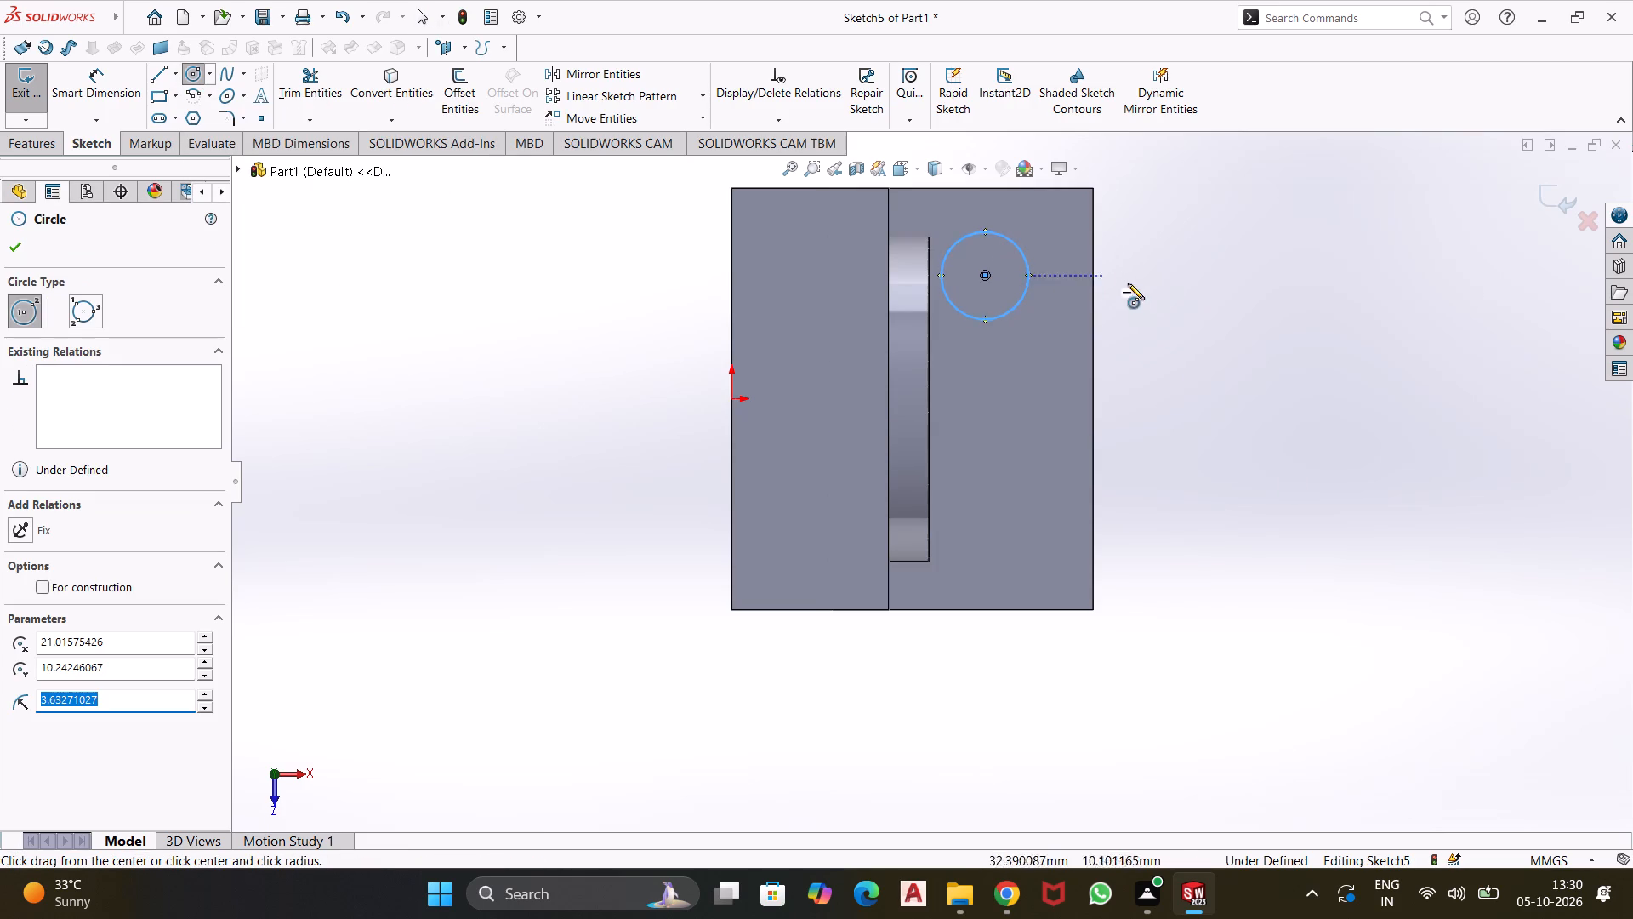
# Dimension the circle's centre 8 mm from the ledge's front edge.
pyautogui.click(128, 93)
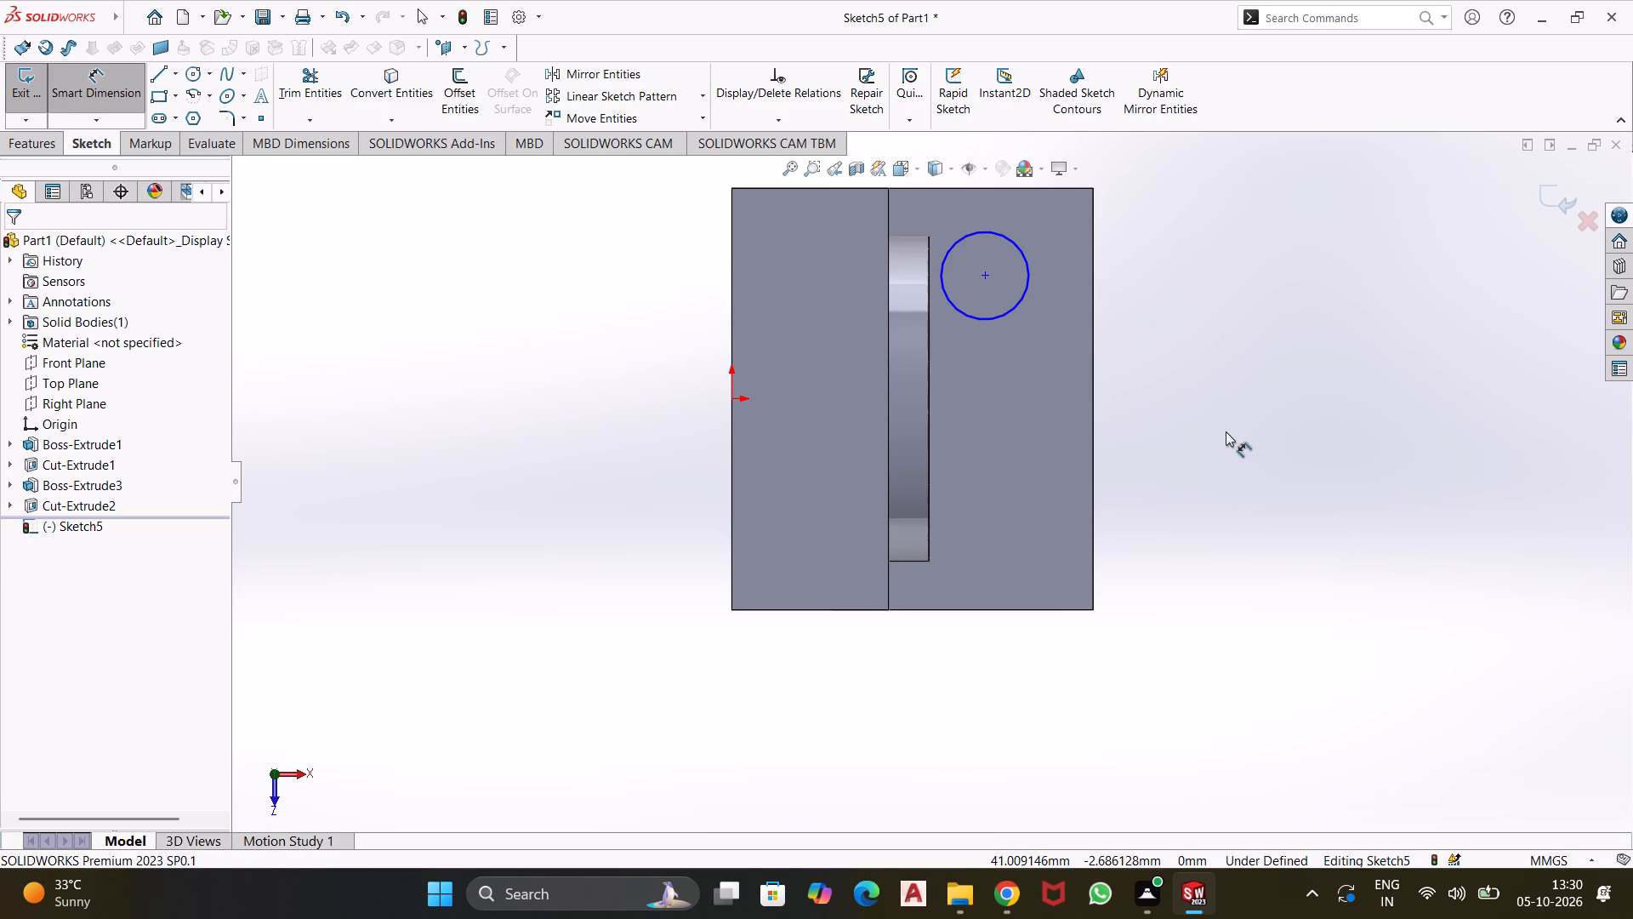
pyautogui.click(981, 274)
pyautogui.click(1091, 277)
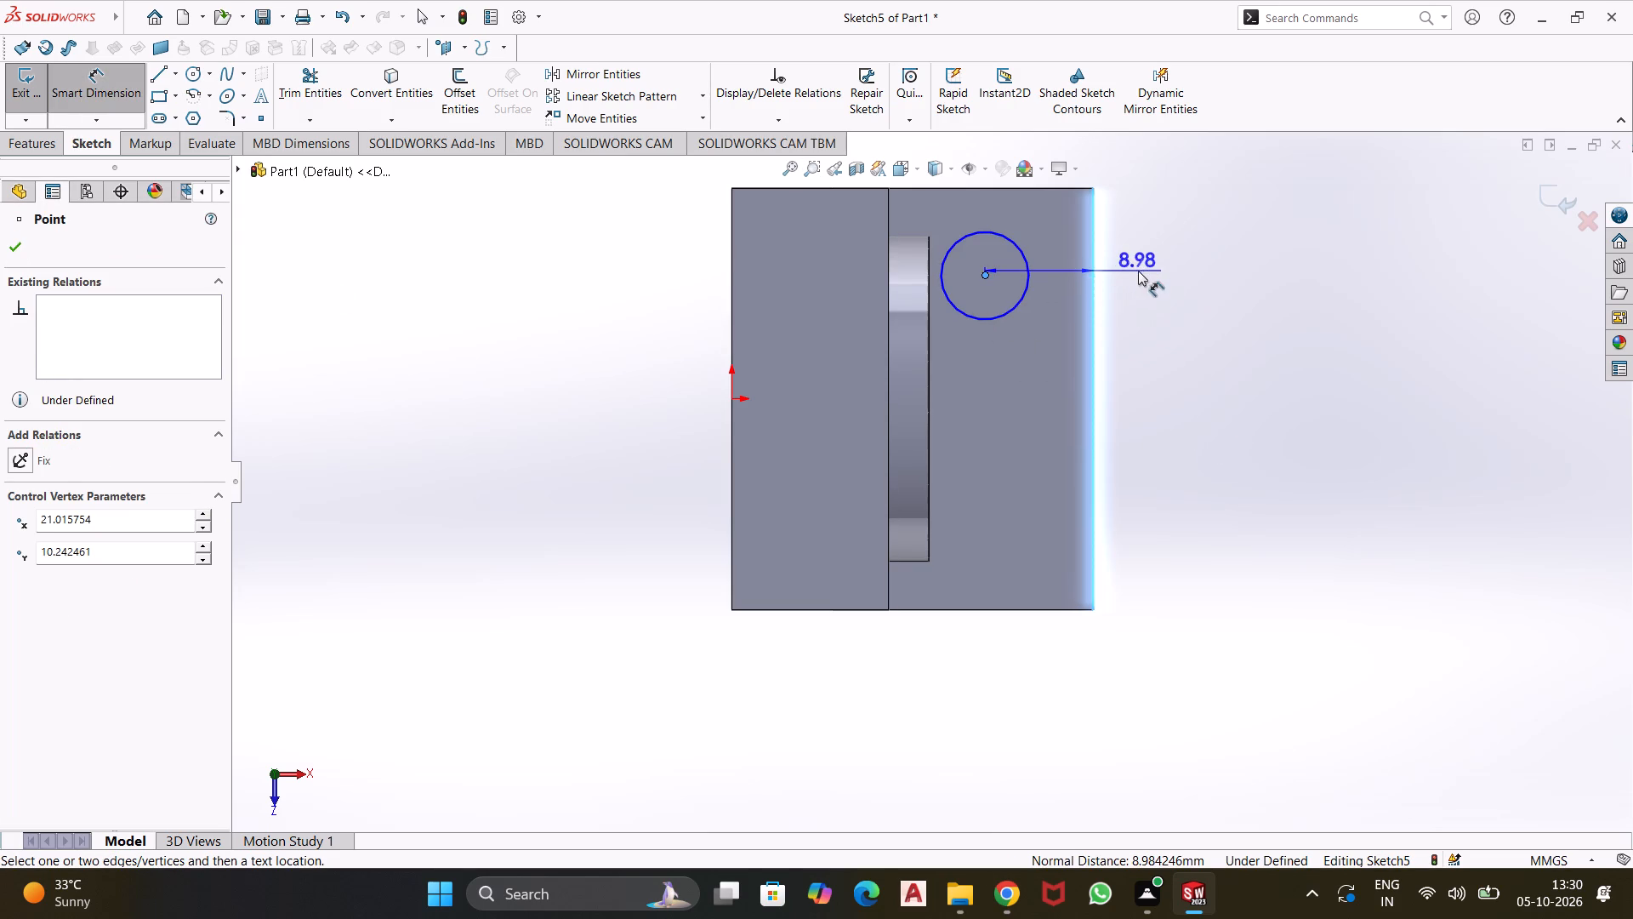
pyautogui.click(1138, 271)
pyautogui.press('8')
pyautogui.press('Return')
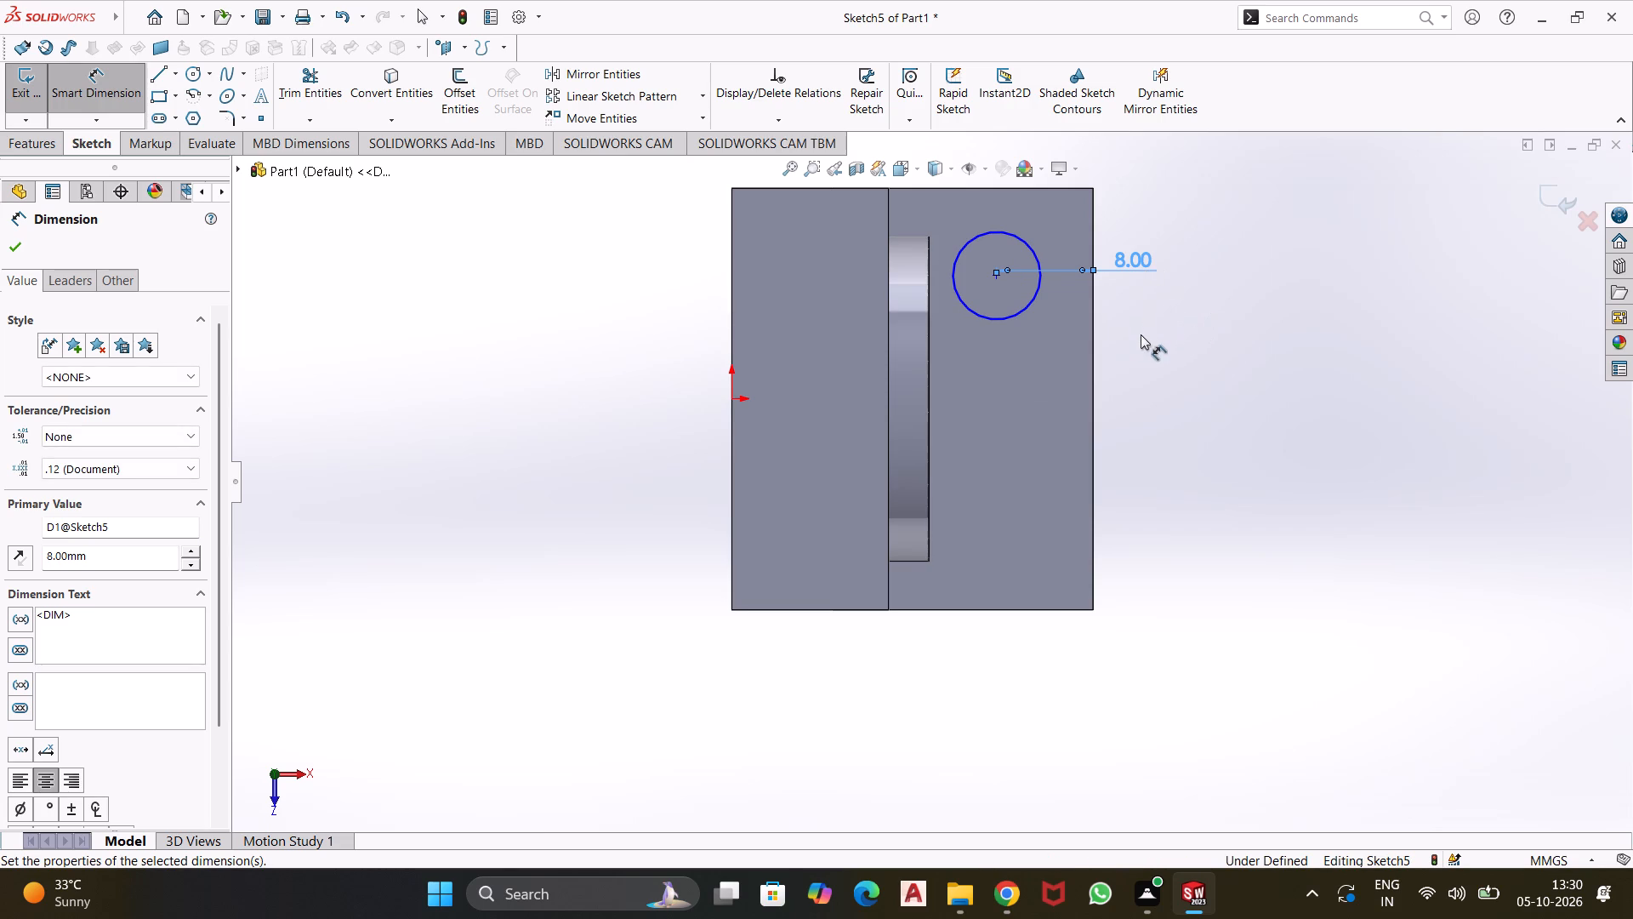
# Dimension the circle's centre 7 mm from the ledge's nearest side edge.
pyautogui.scroll(1, 995, 265)
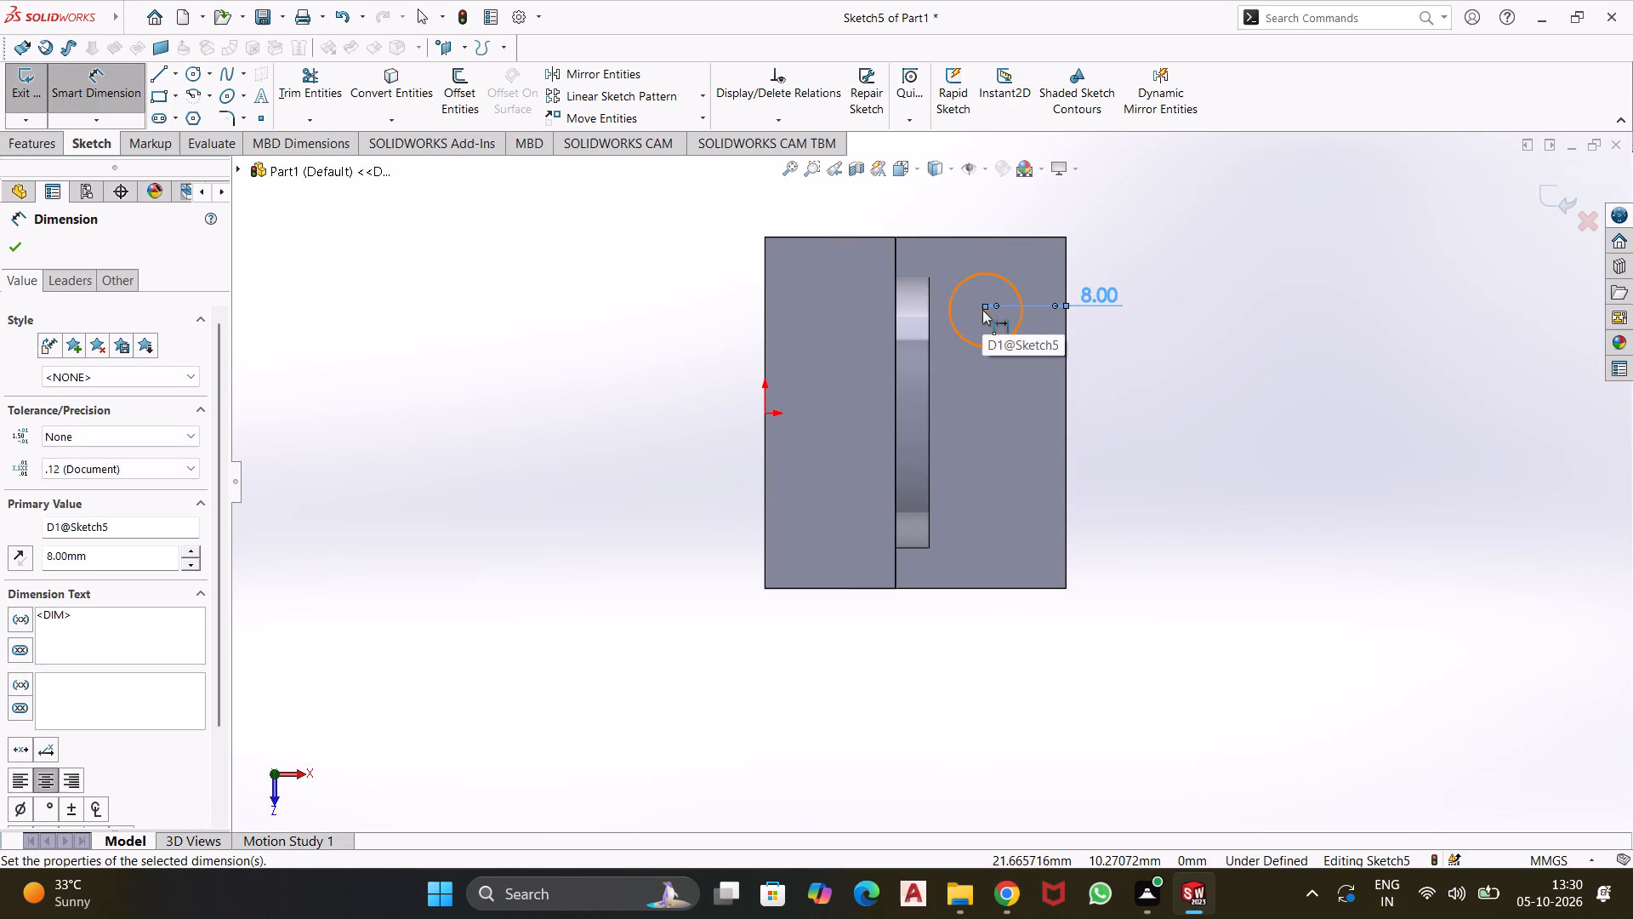
pyautogui.scroll(-8, 999, 311)
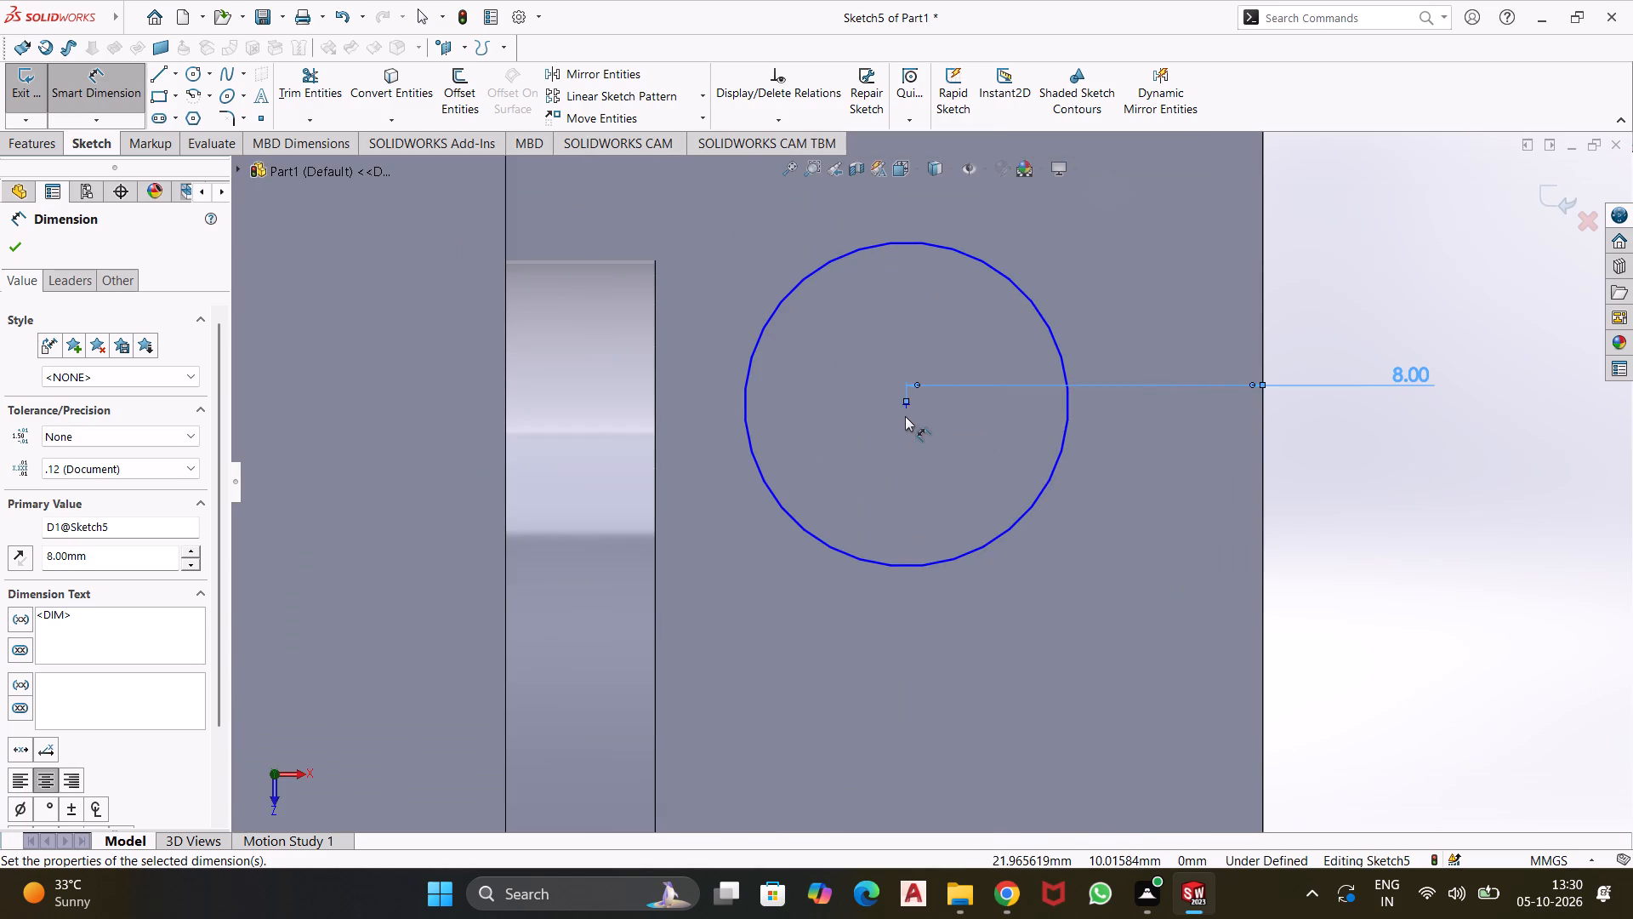
pyautogui.click(905, 407)
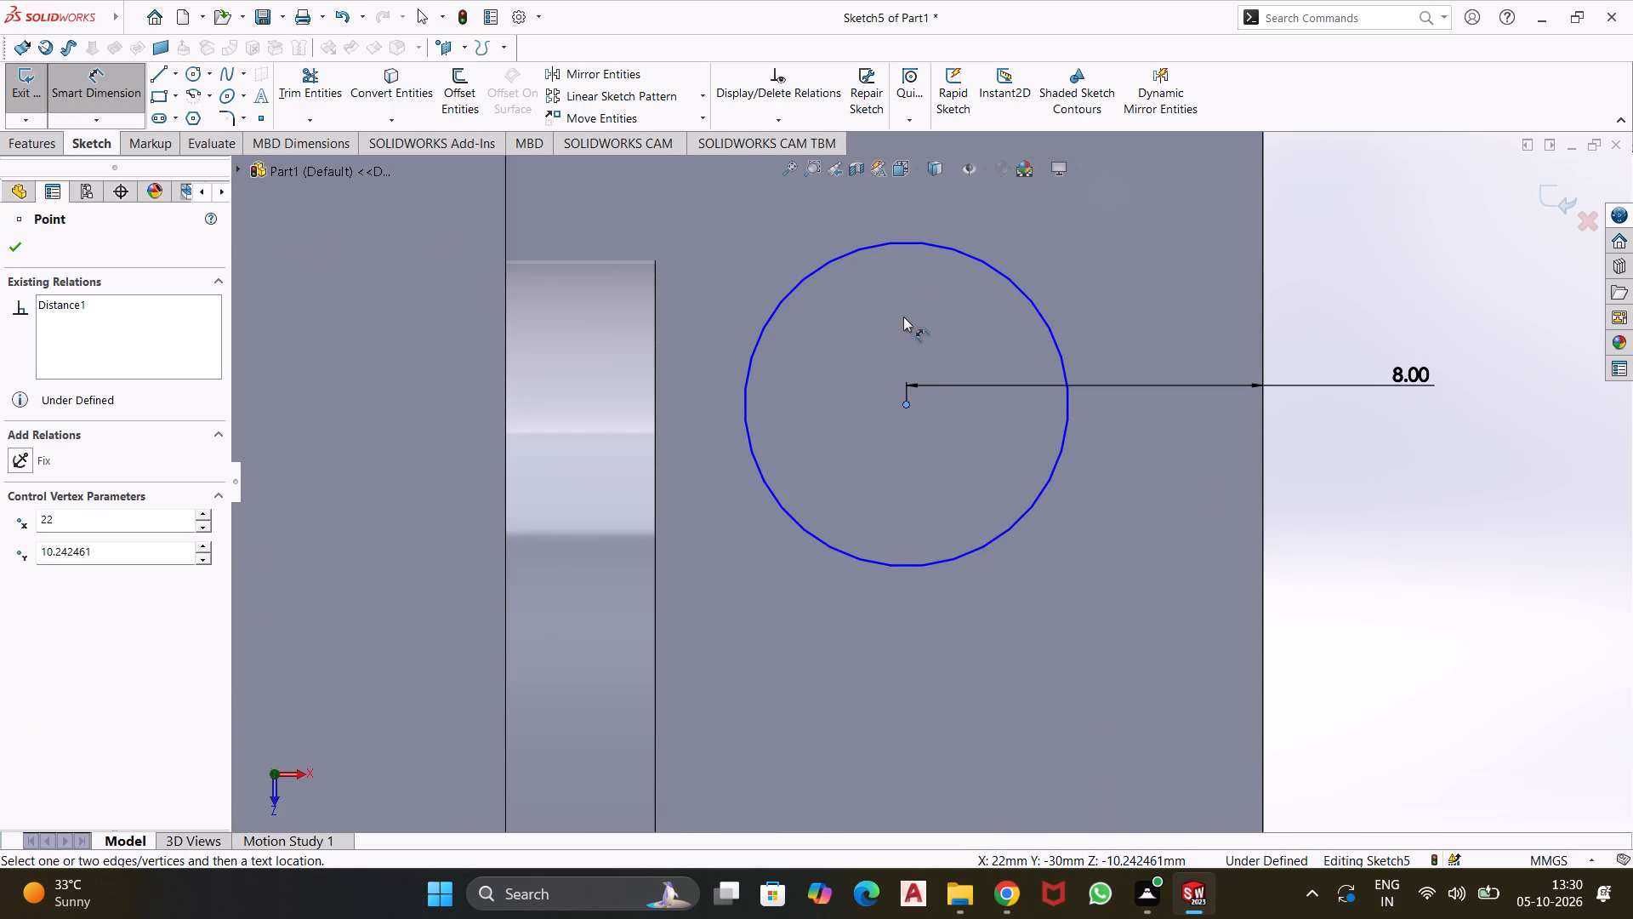
pyautogui.scroll(3, 903, 316)
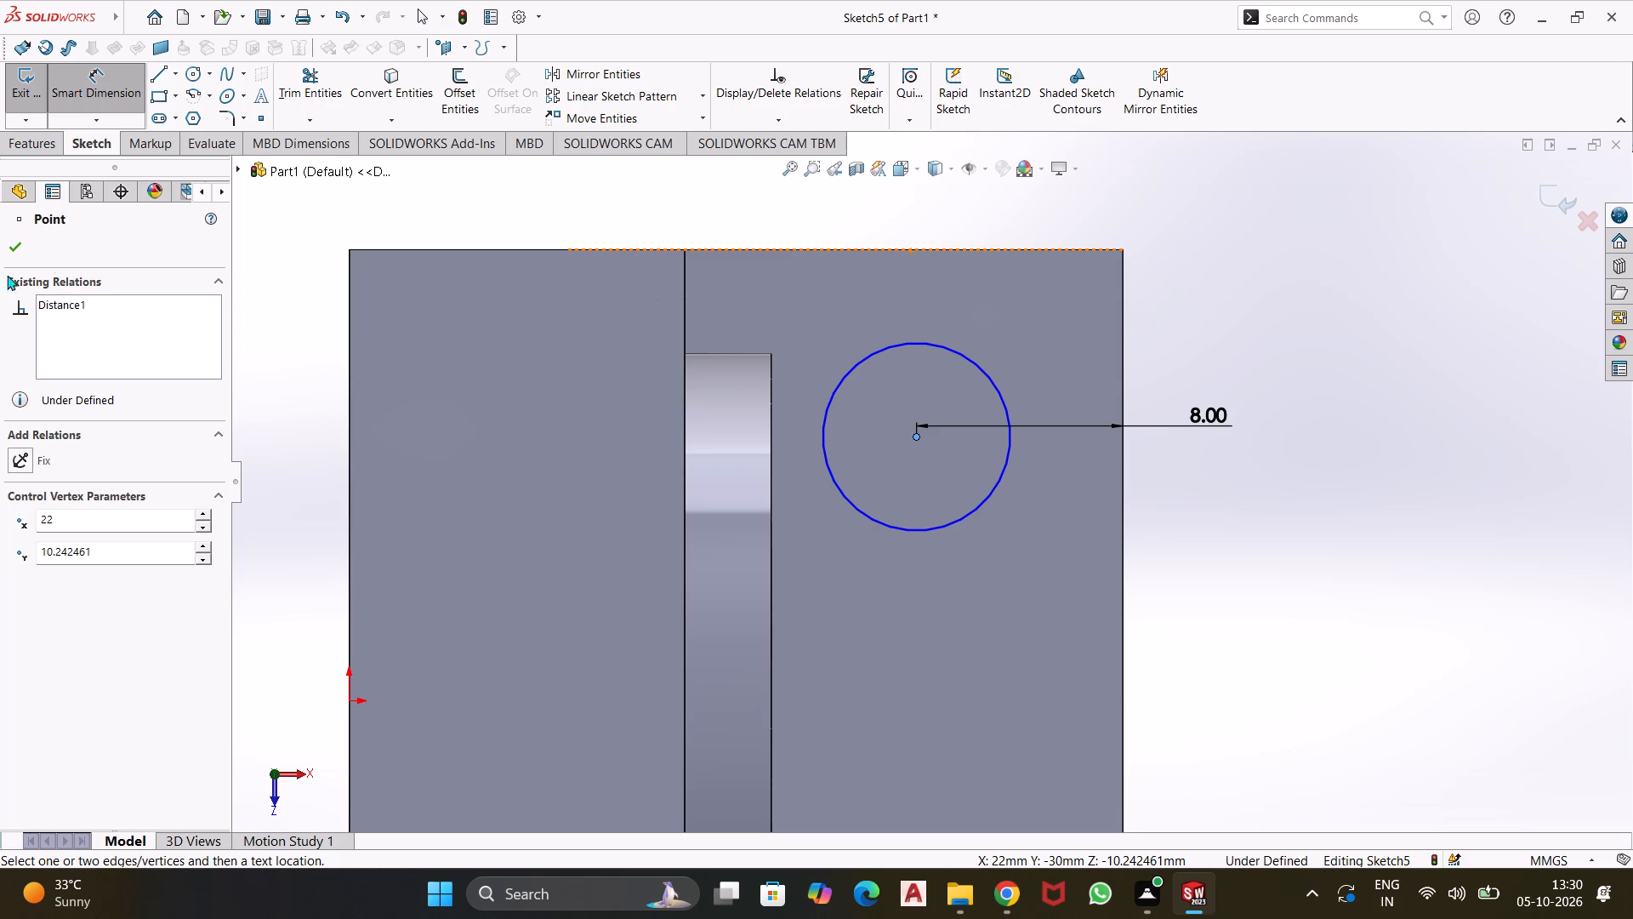
pyautogui.click(359, 216)
pyautogui.press('Escape')
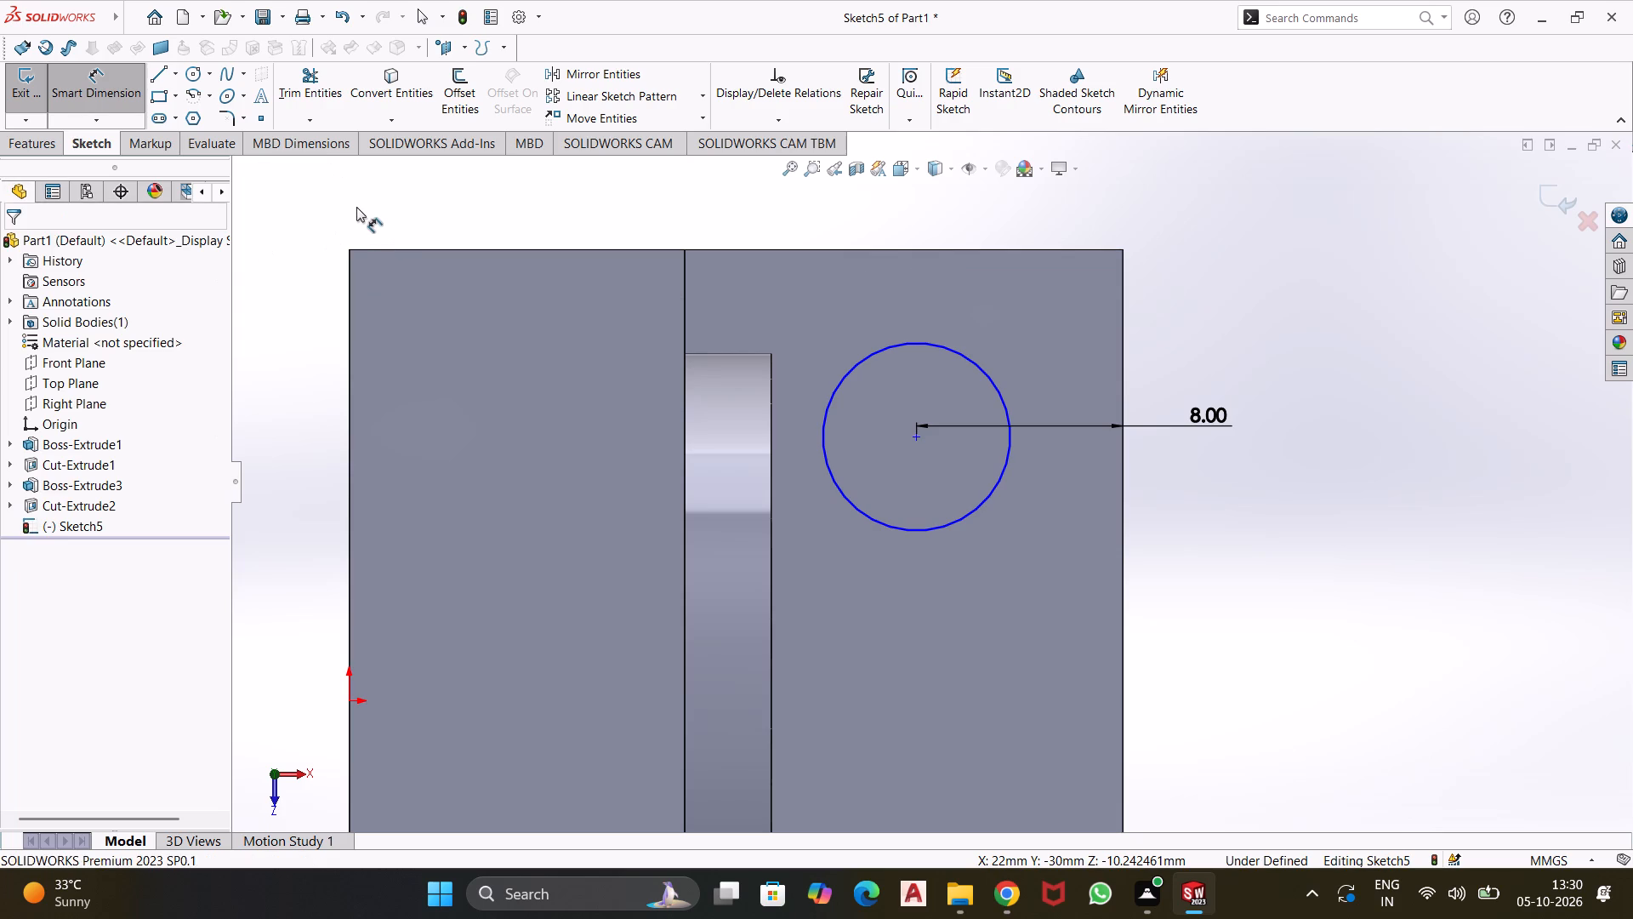
pyautogui.press('Escape')
pyautogui.click(109, 81)
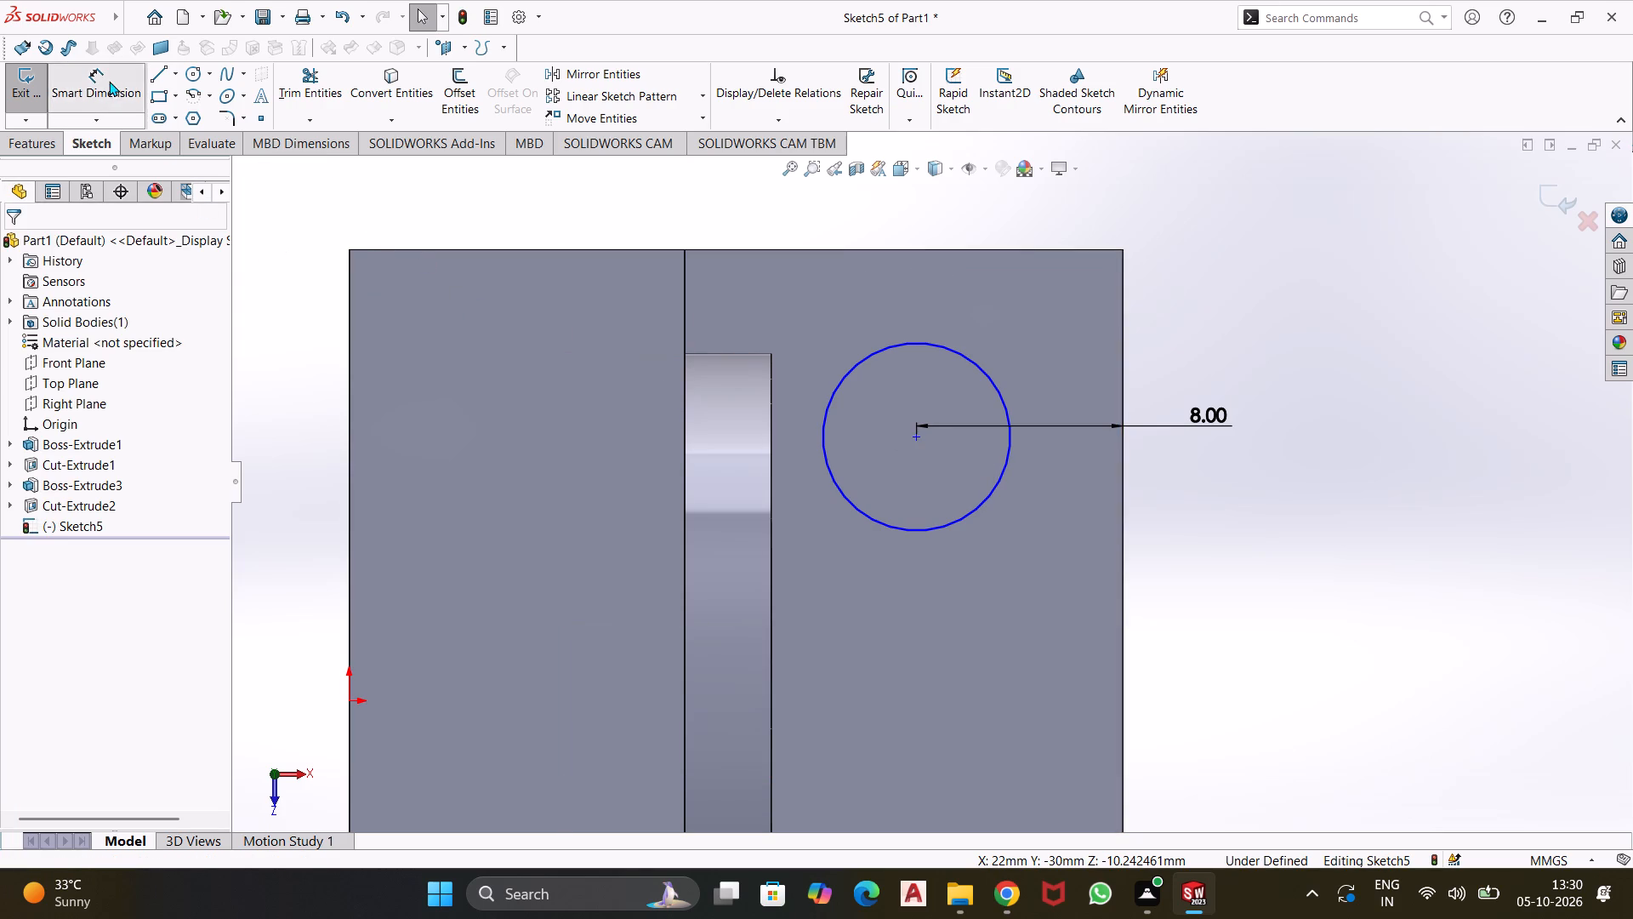
pyautogui.click(916, 436)
pyautogui.click(908, 250)
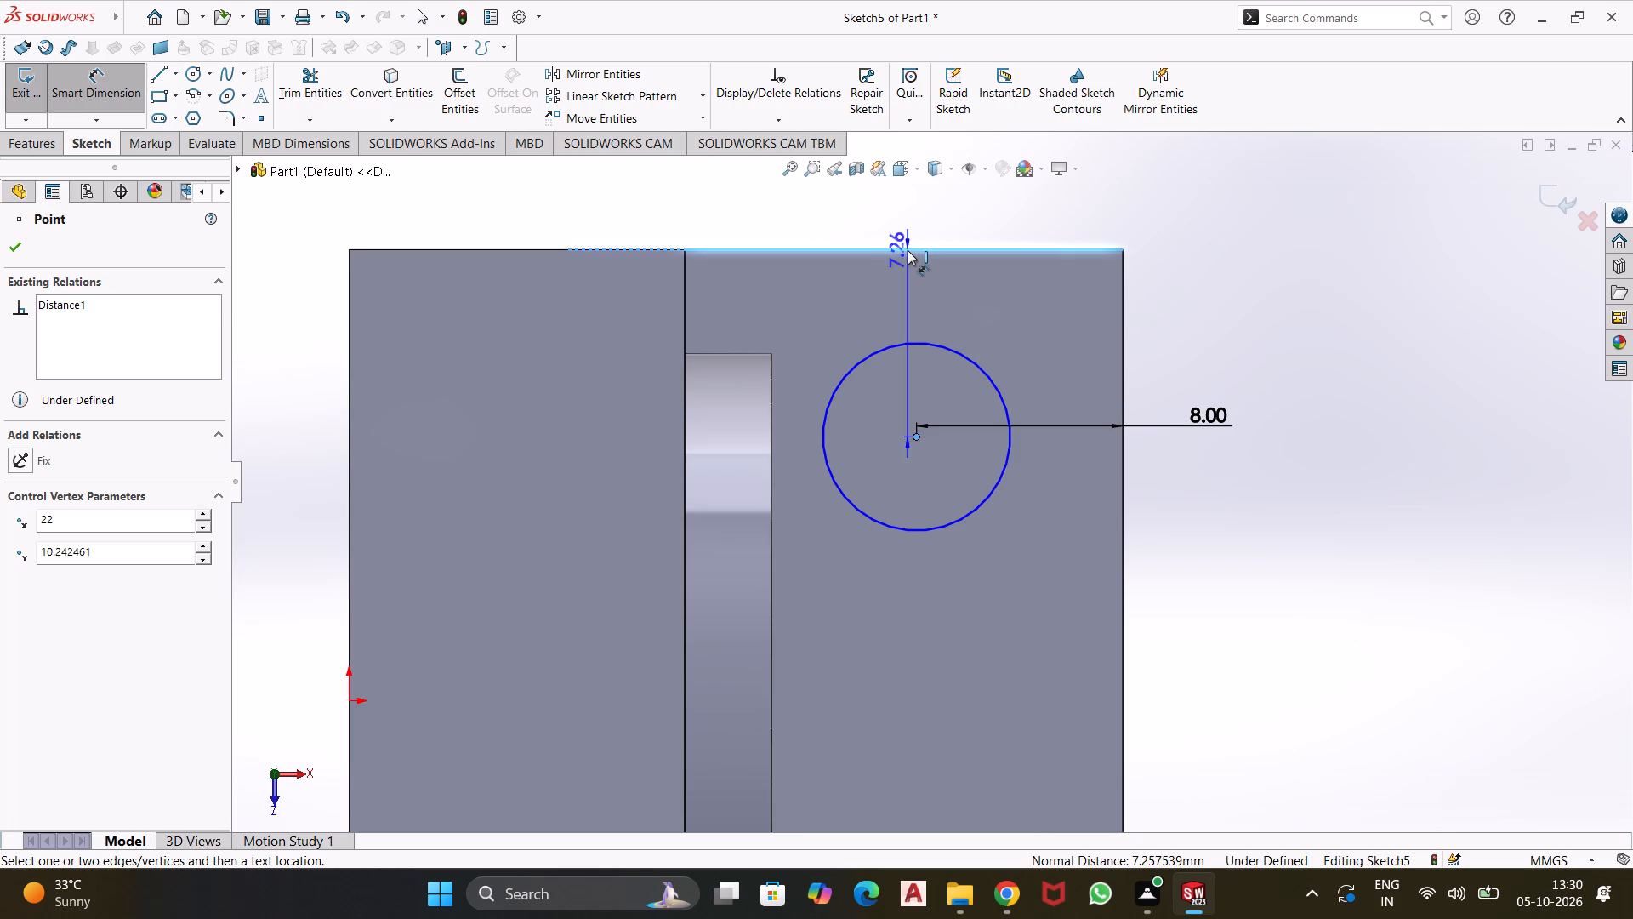
pyautogui.click(918, 217)
pyautogui.press('7')
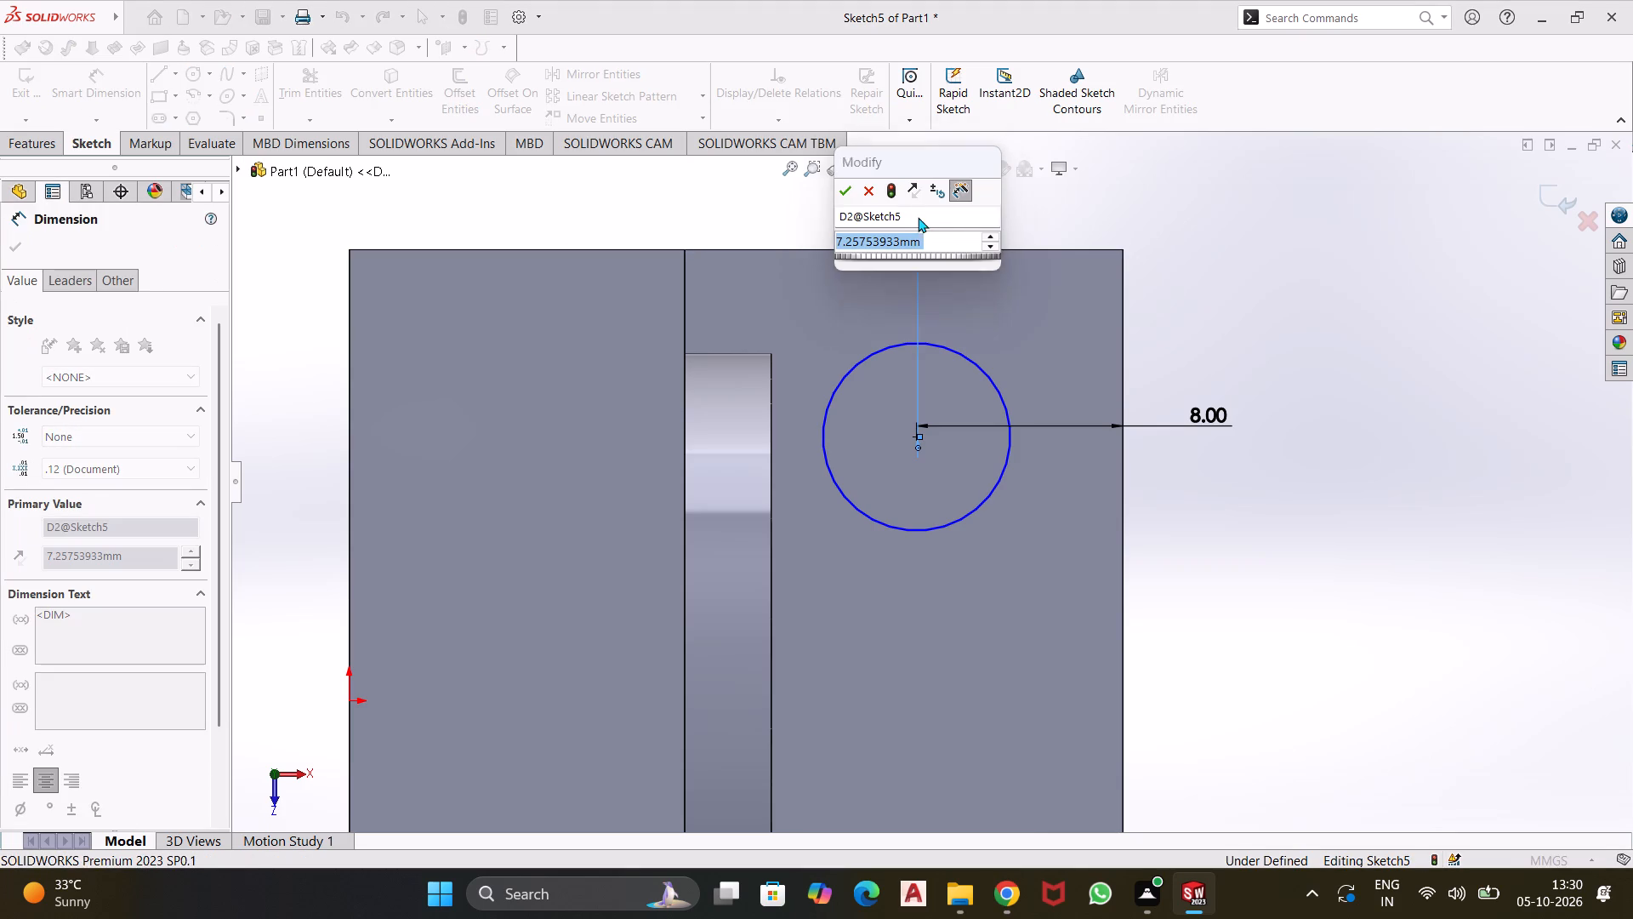
pyautogui.press('Return')
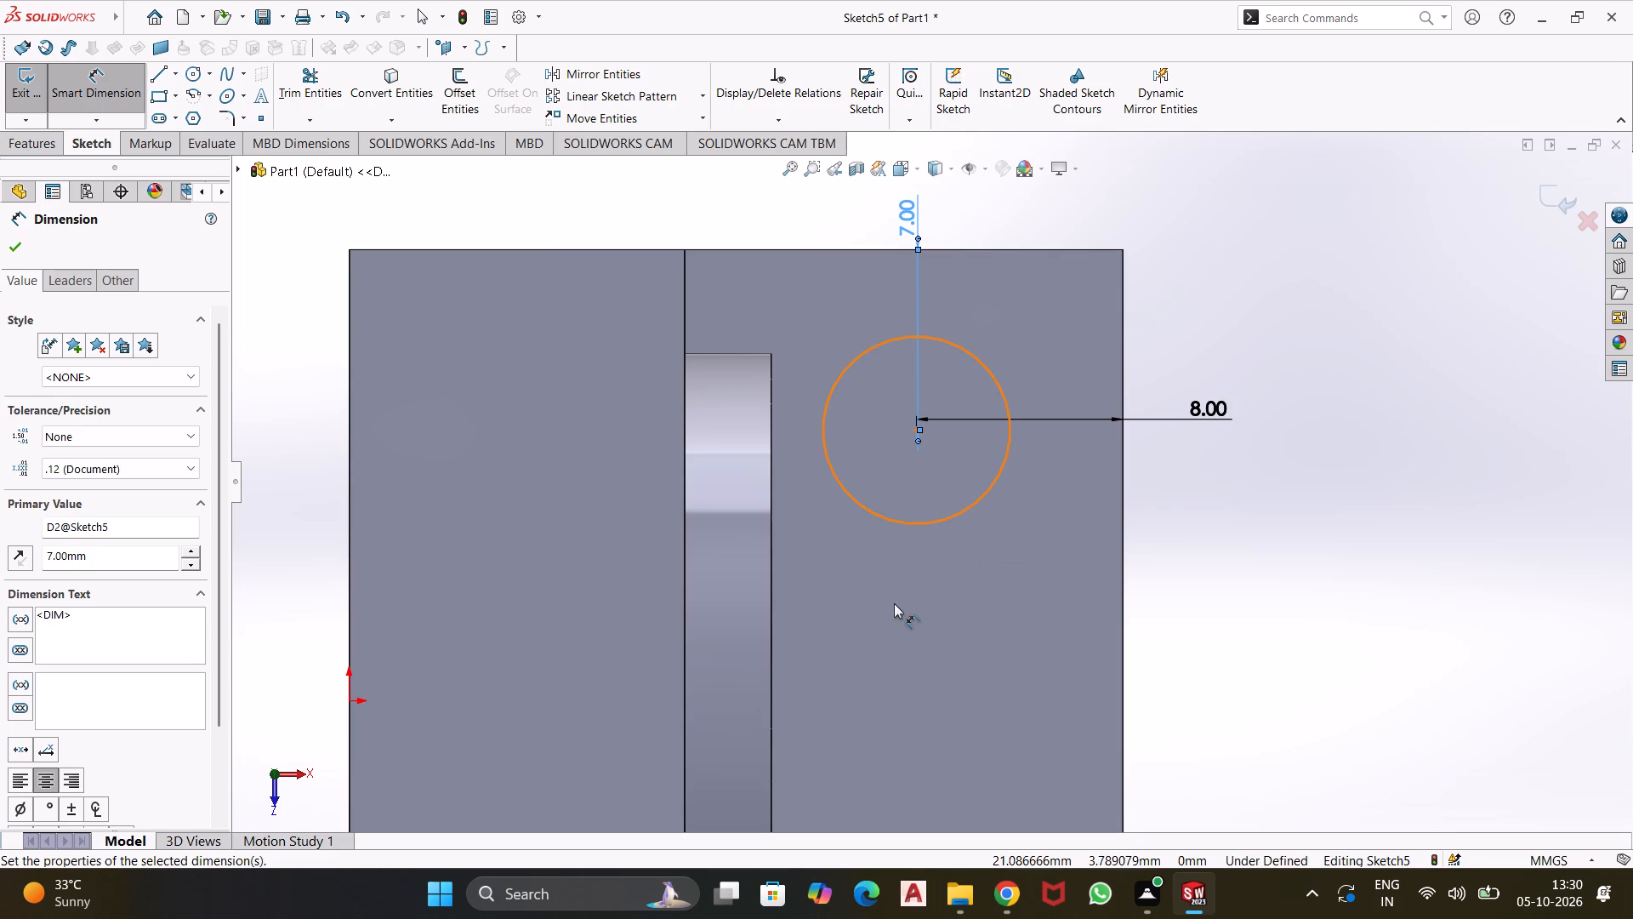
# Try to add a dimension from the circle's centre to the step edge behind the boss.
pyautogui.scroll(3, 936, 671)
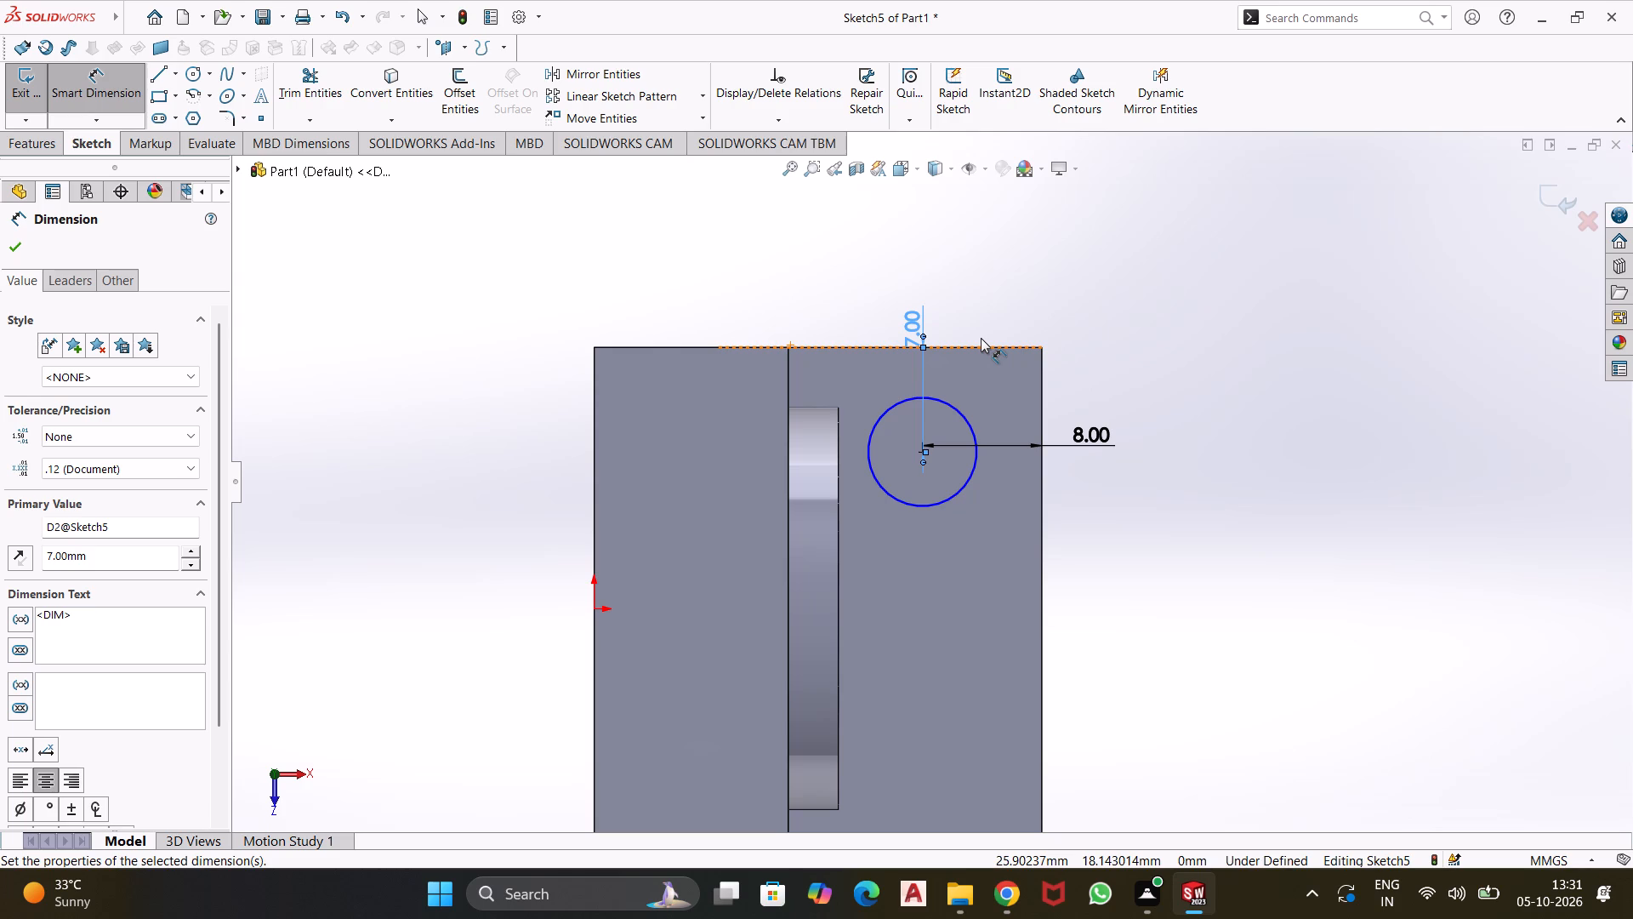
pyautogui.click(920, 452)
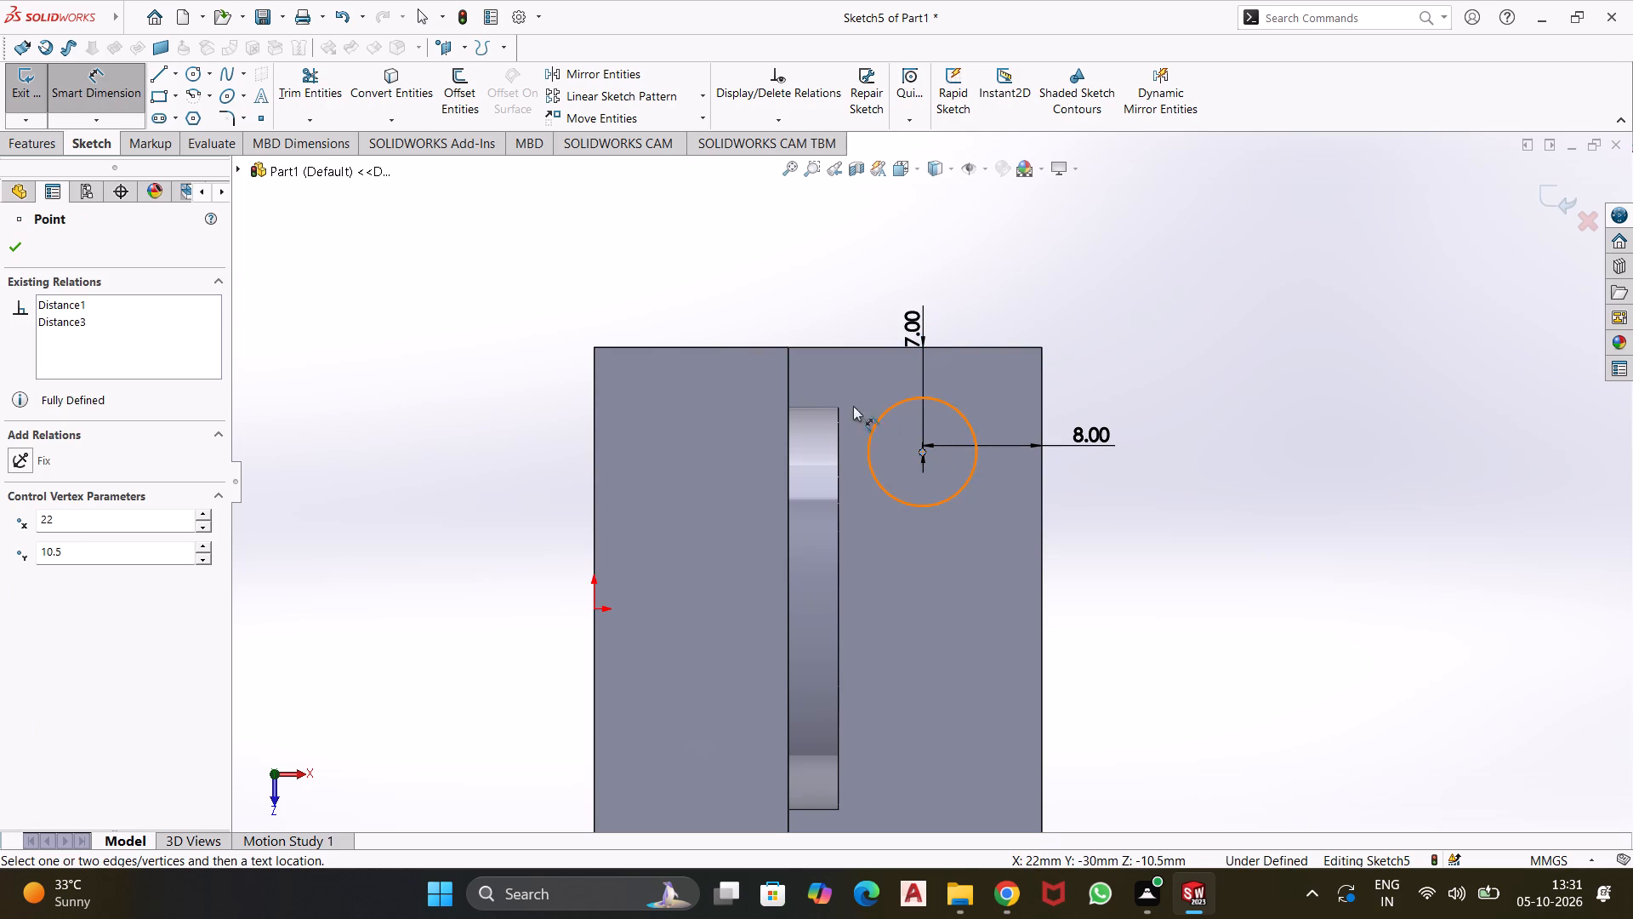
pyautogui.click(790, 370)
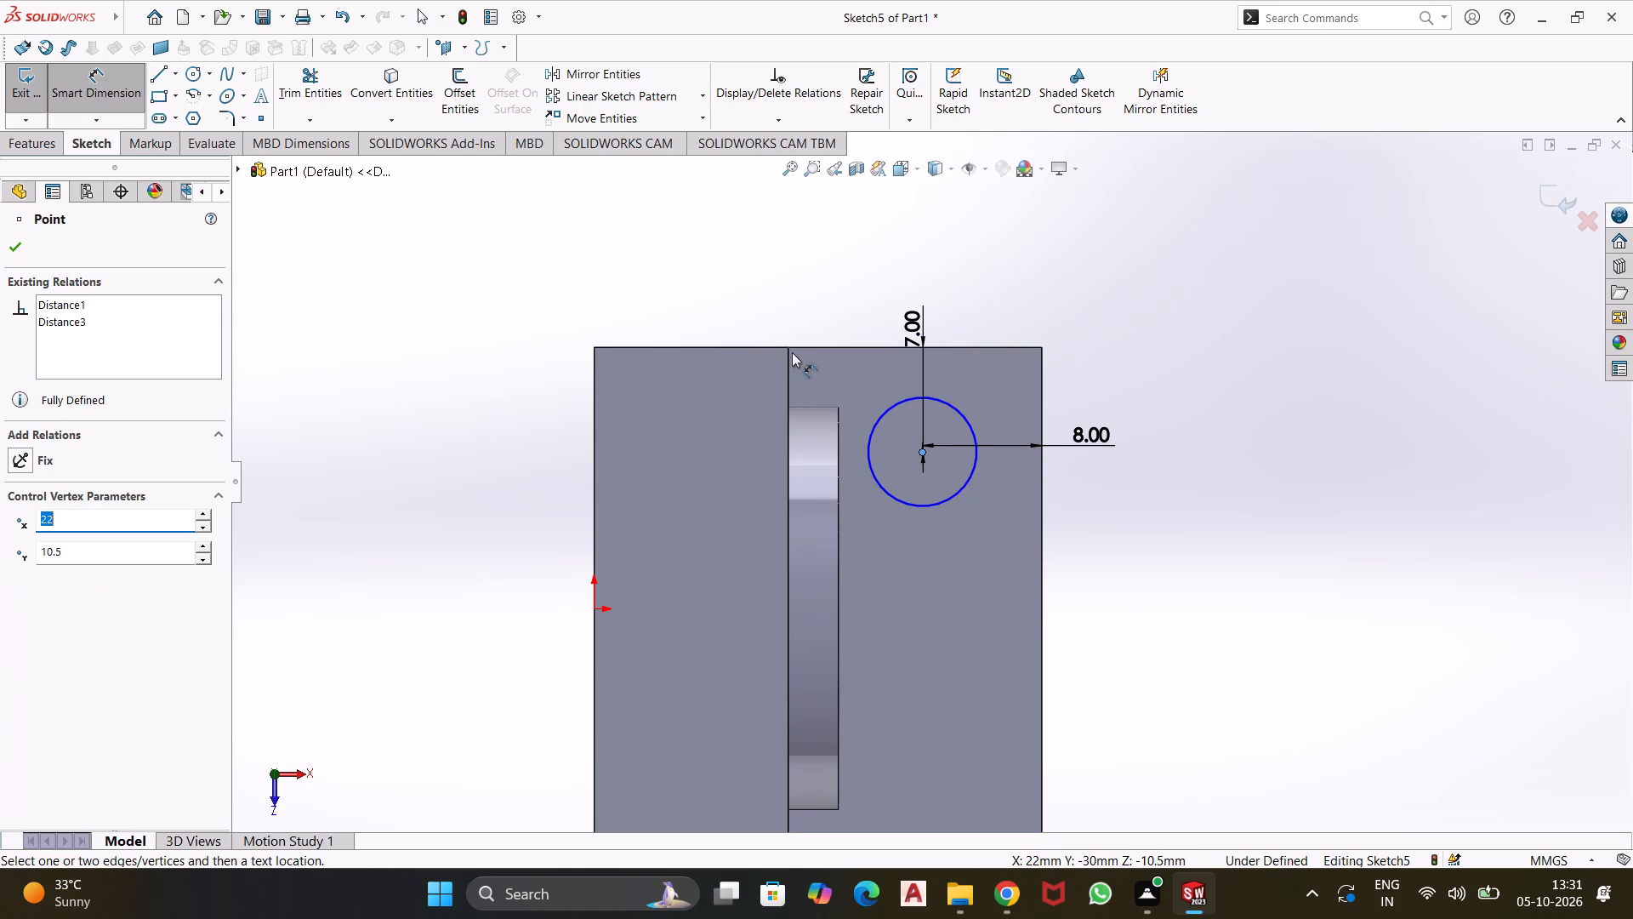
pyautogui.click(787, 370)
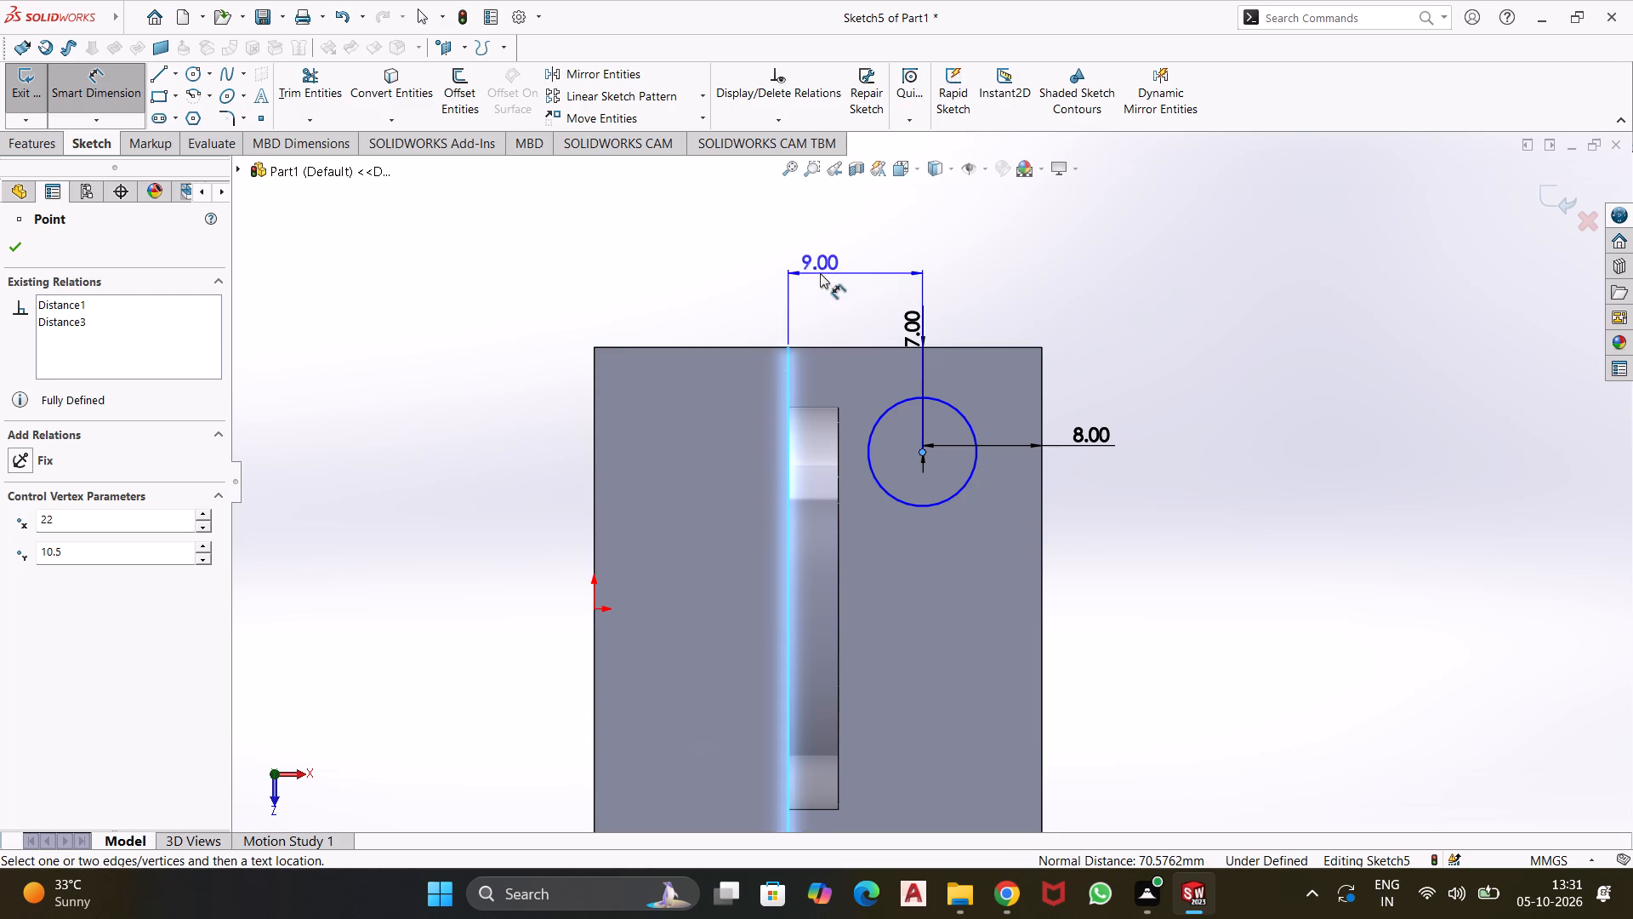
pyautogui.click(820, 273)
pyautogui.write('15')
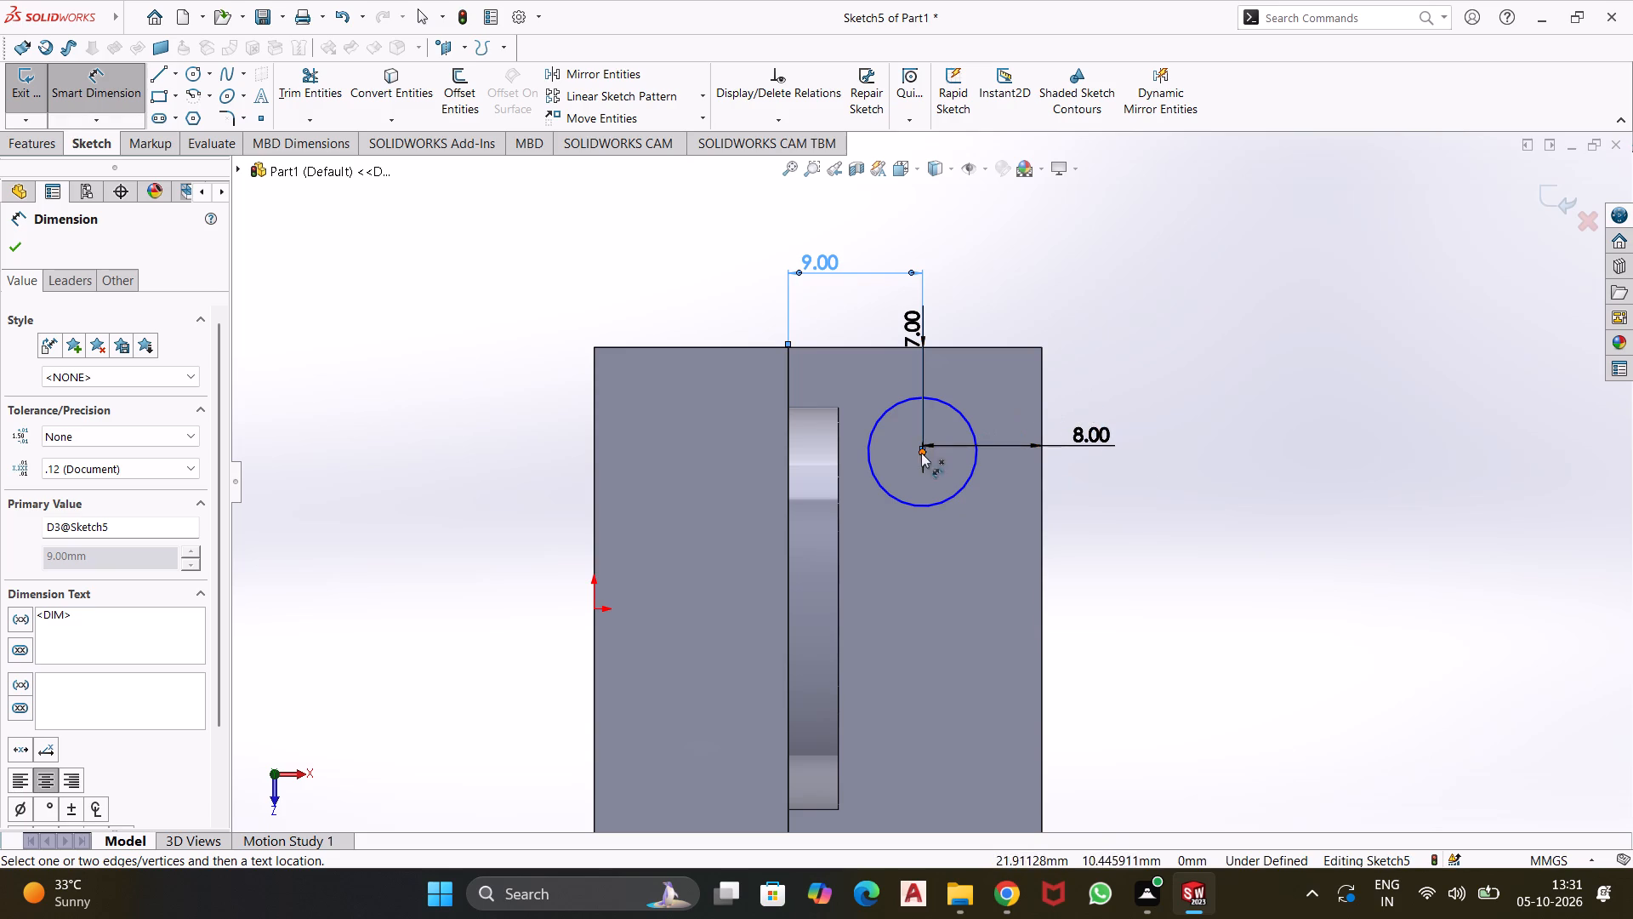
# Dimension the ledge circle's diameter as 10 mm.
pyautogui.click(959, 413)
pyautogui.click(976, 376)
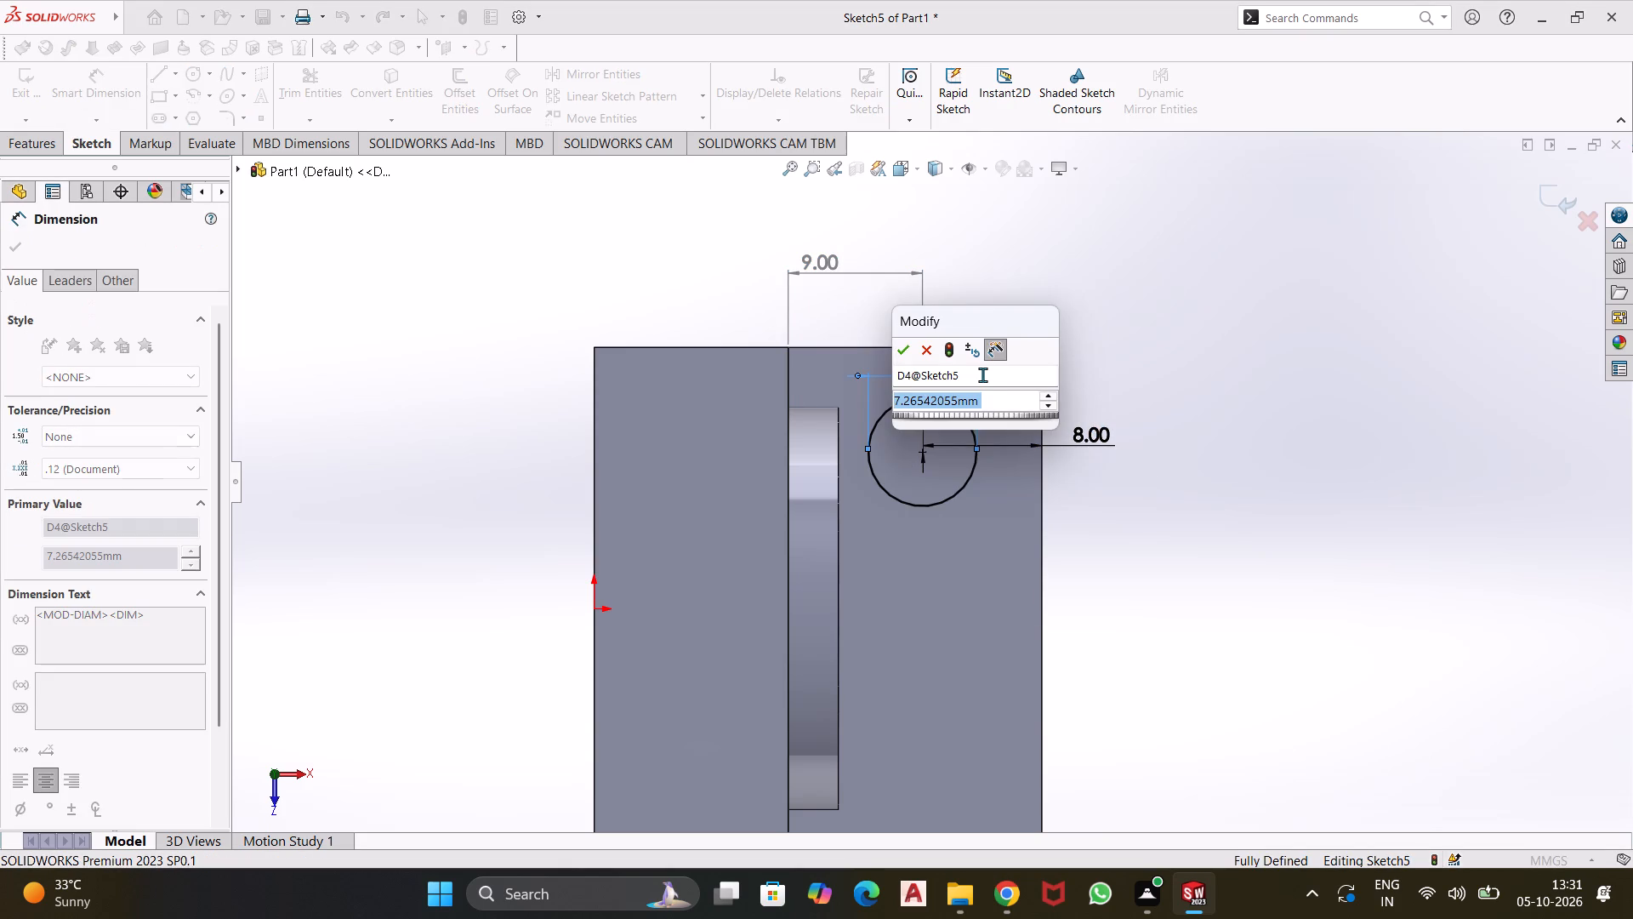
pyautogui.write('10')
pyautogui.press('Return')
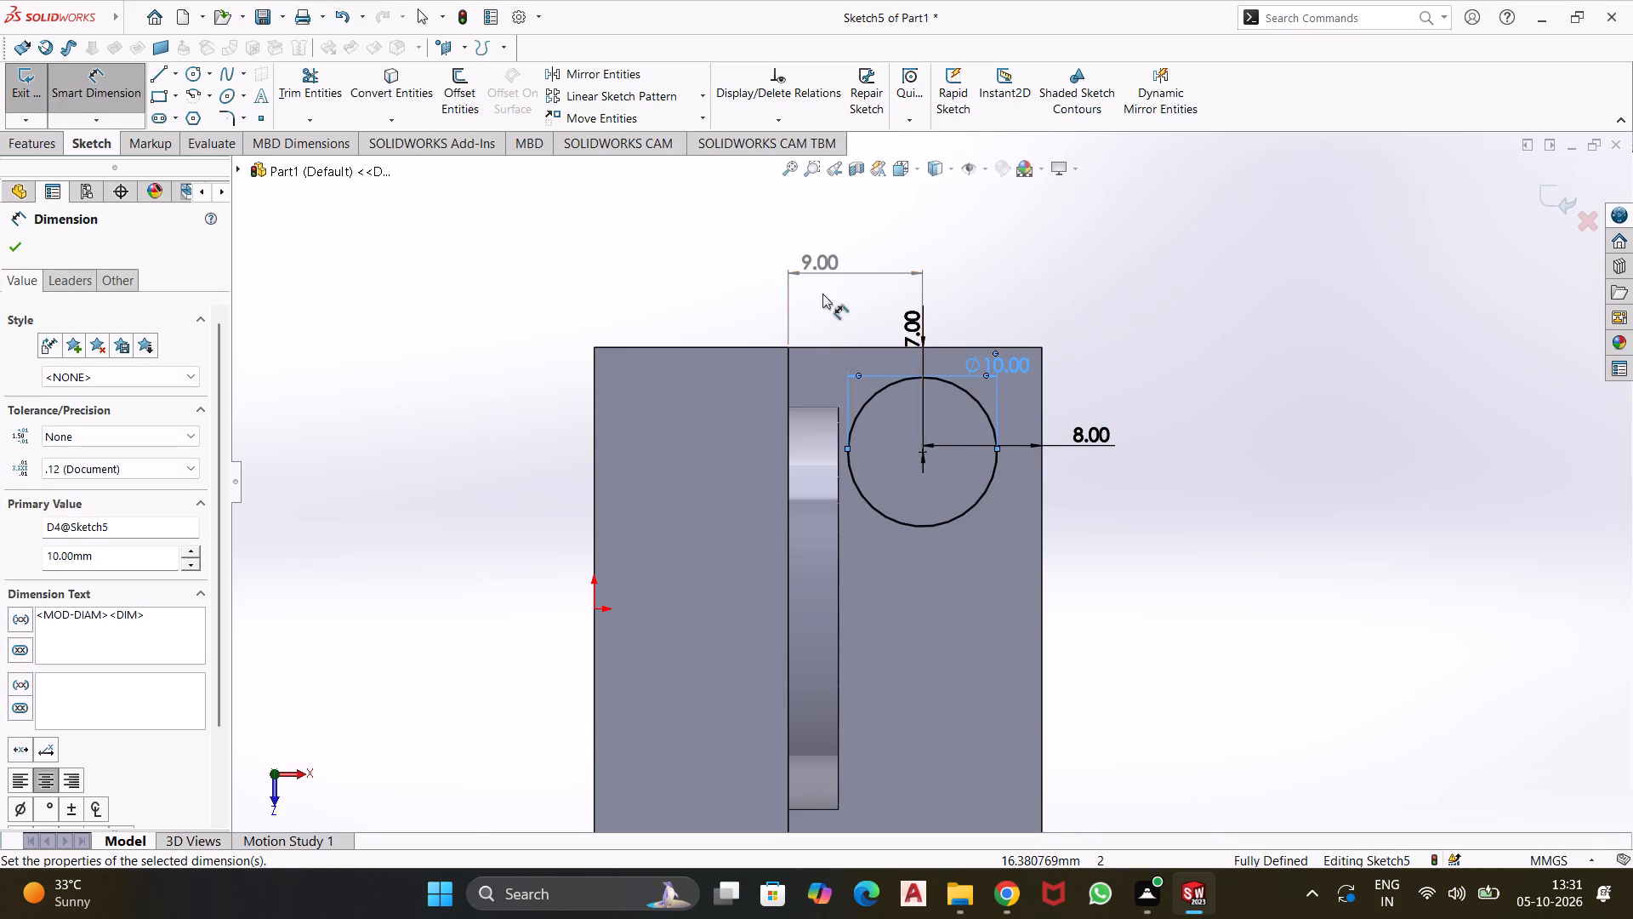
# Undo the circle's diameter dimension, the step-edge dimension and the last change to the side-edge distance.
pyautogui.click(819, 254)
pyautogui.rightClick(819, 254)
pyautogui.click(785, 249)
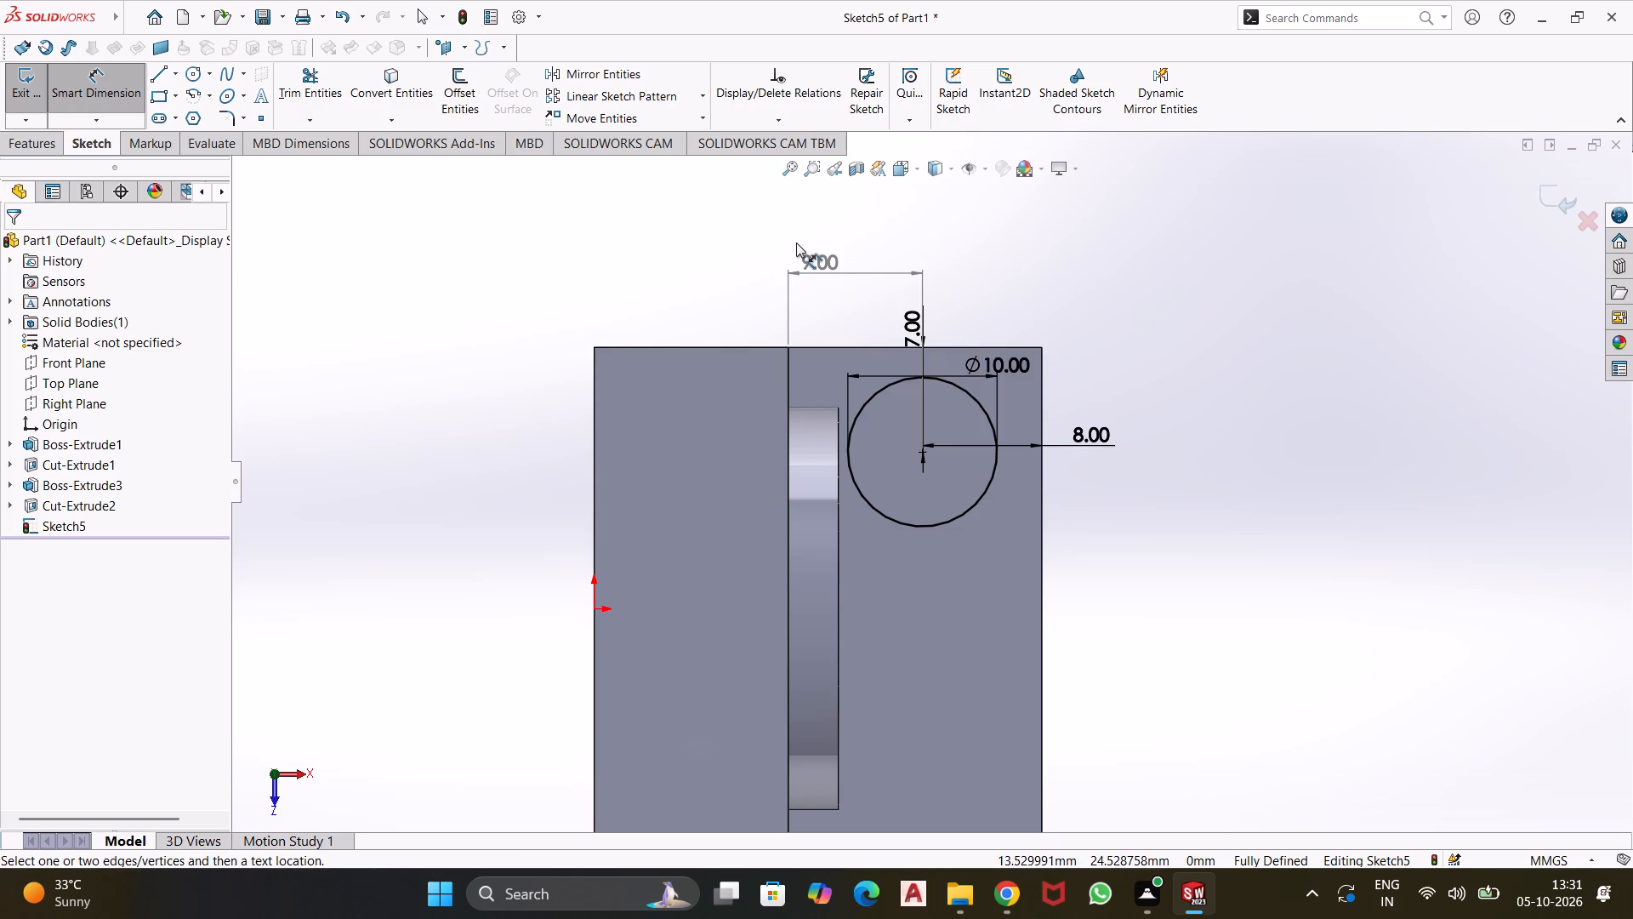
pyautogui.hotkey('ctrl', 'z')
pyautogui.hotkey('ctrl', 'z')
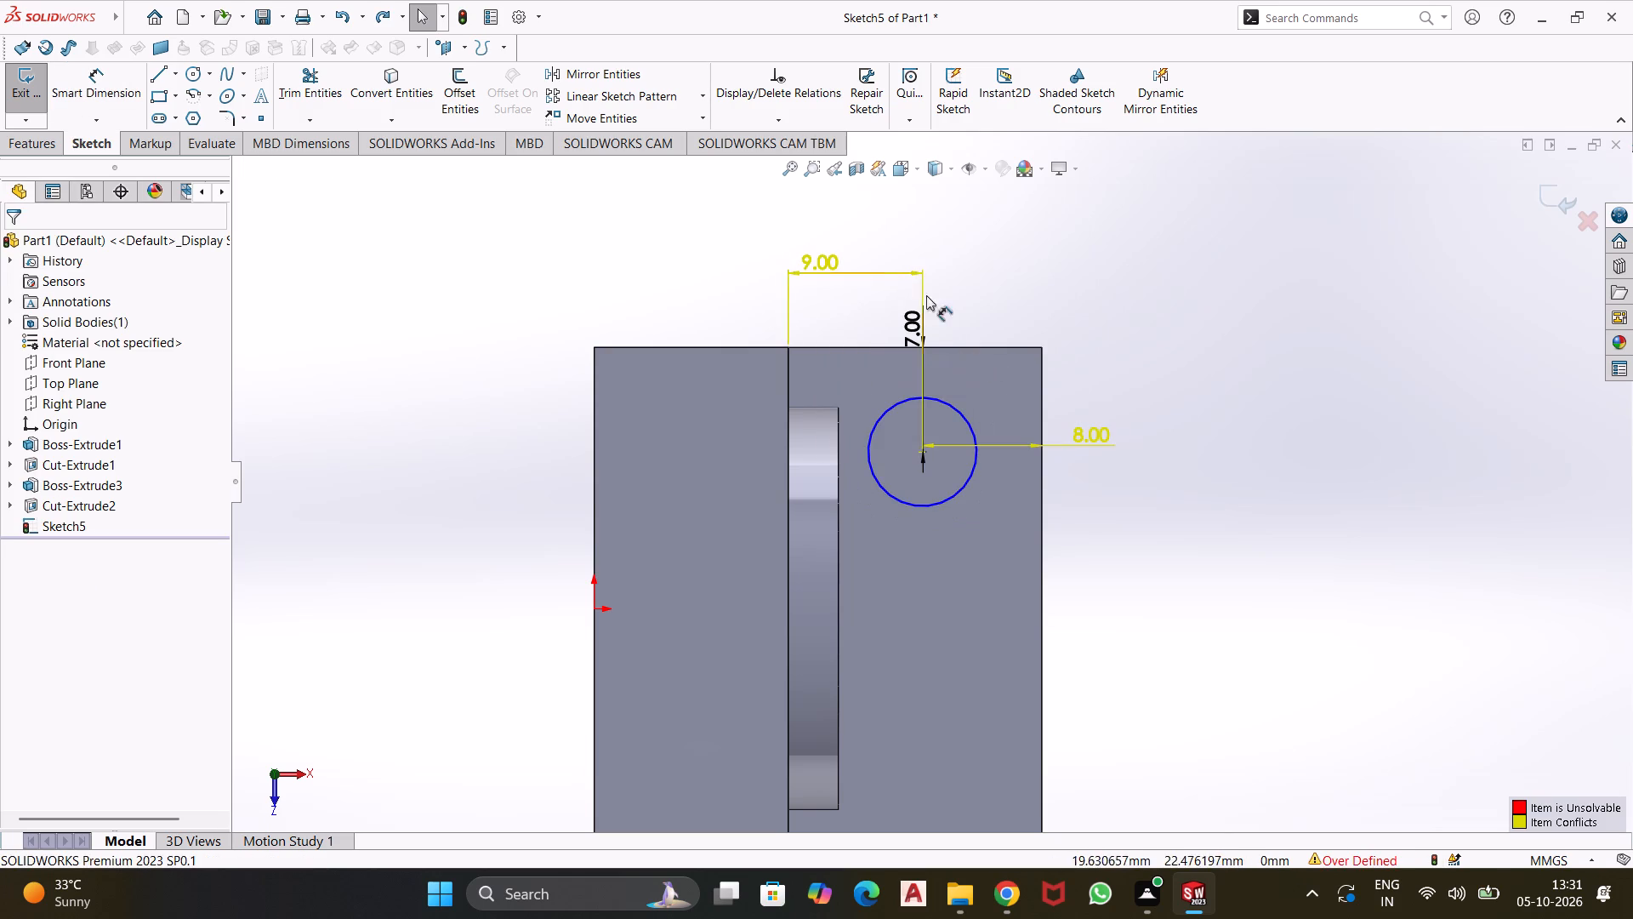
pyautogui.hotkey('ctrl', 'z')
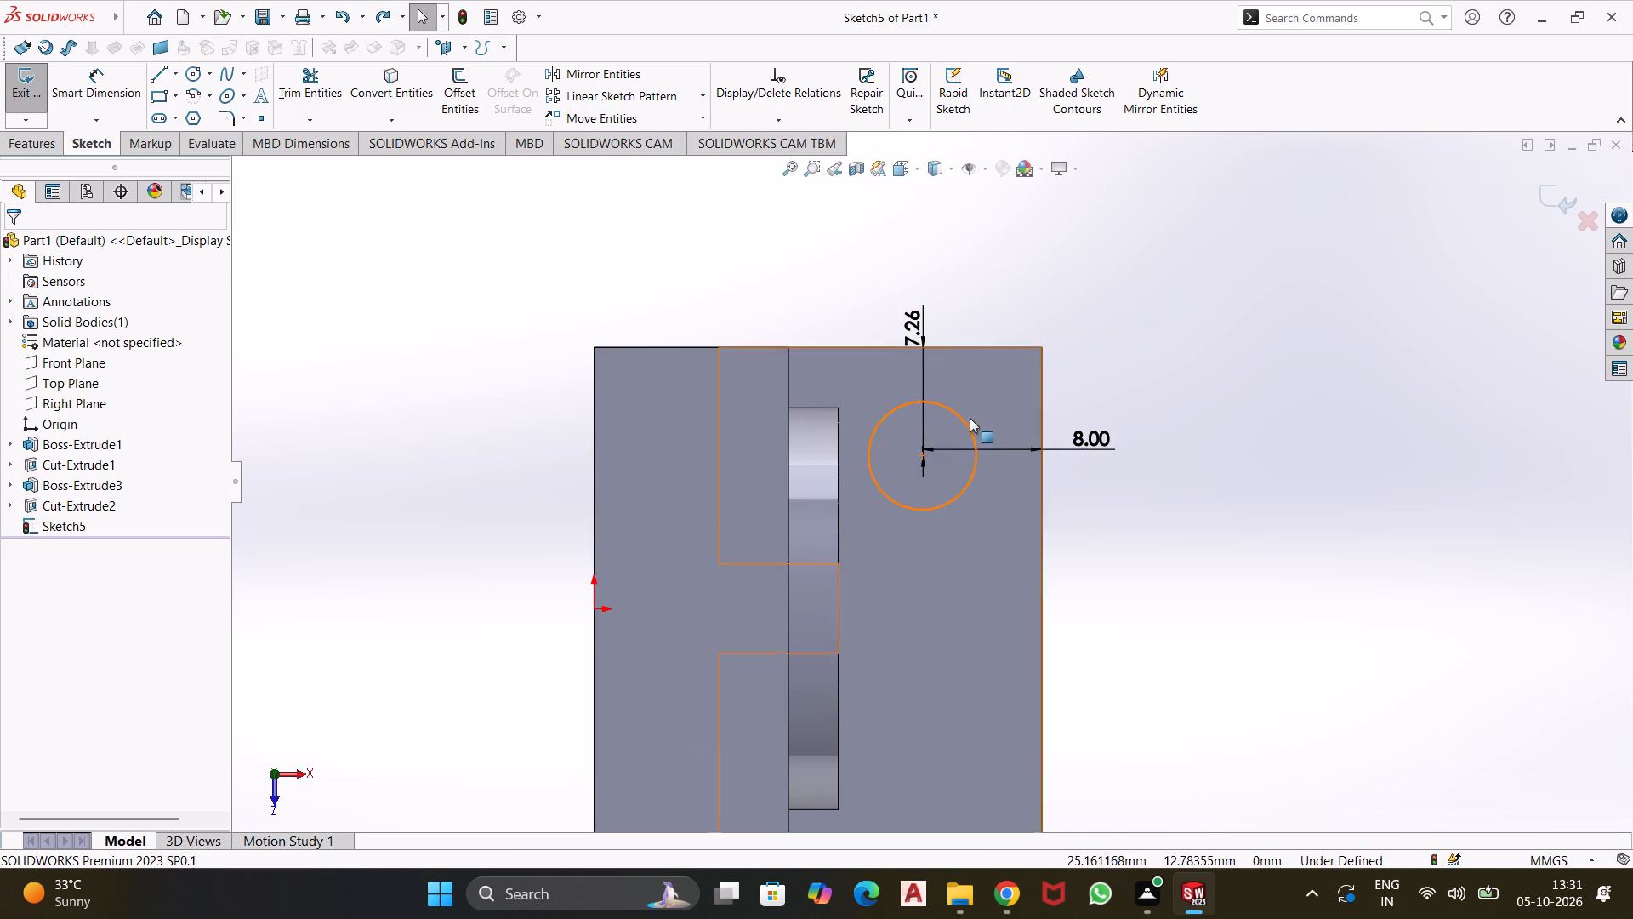
# Dimension the ledge circle's diameter as 10 mm.
pyautogui.click(965, 418)
pyautogui.click(89, 83)
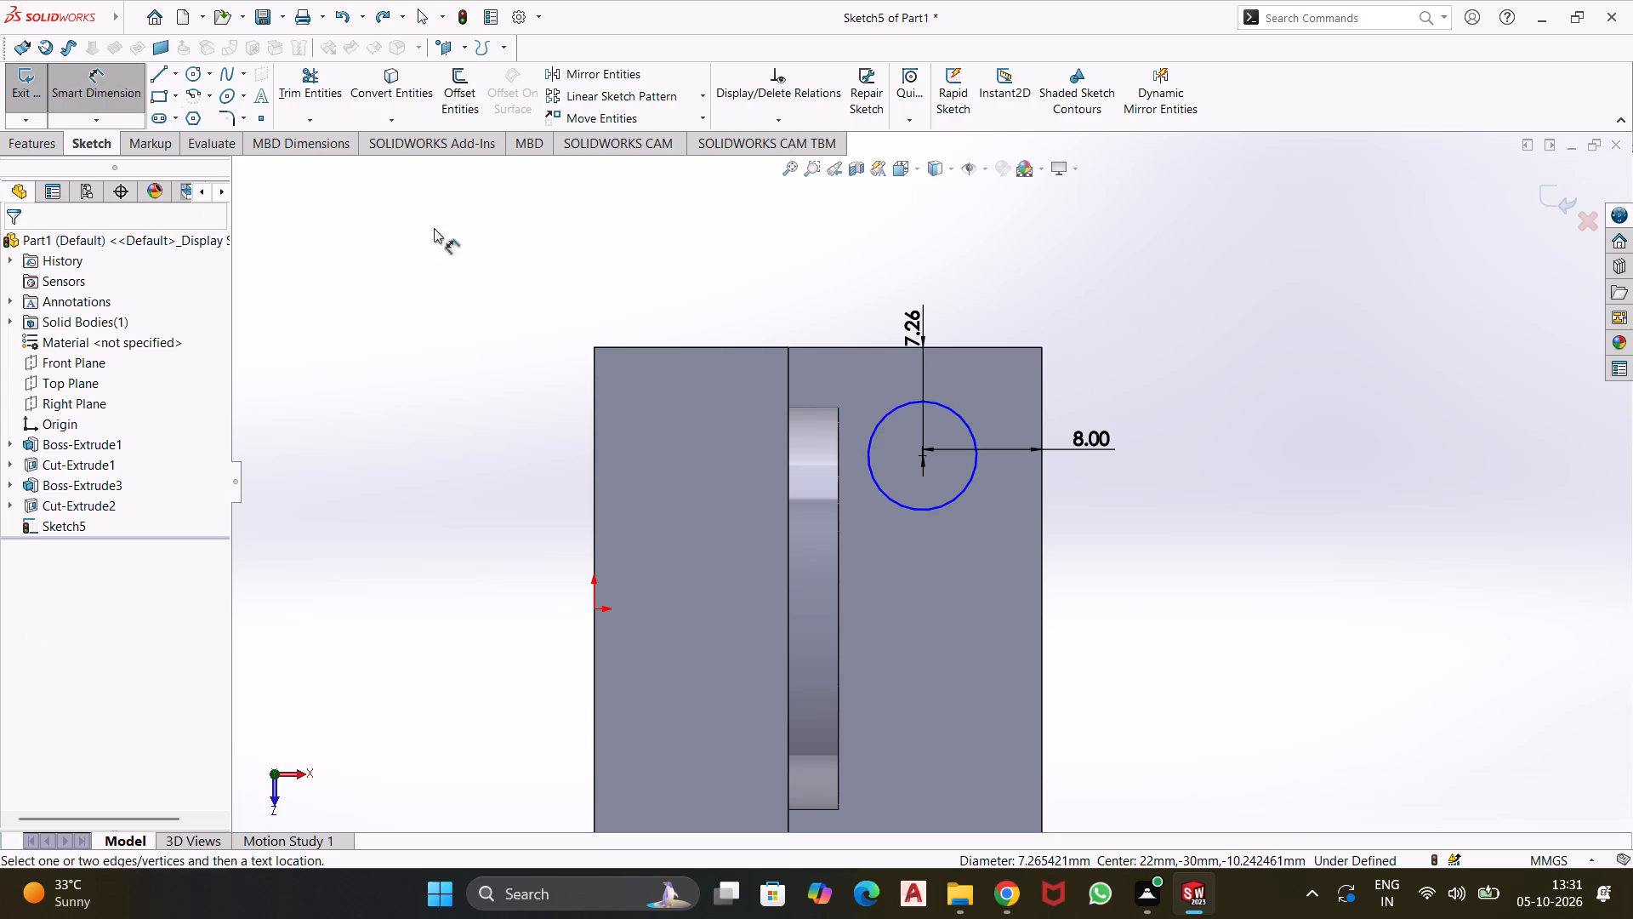
pyautogui.click(939, 404)
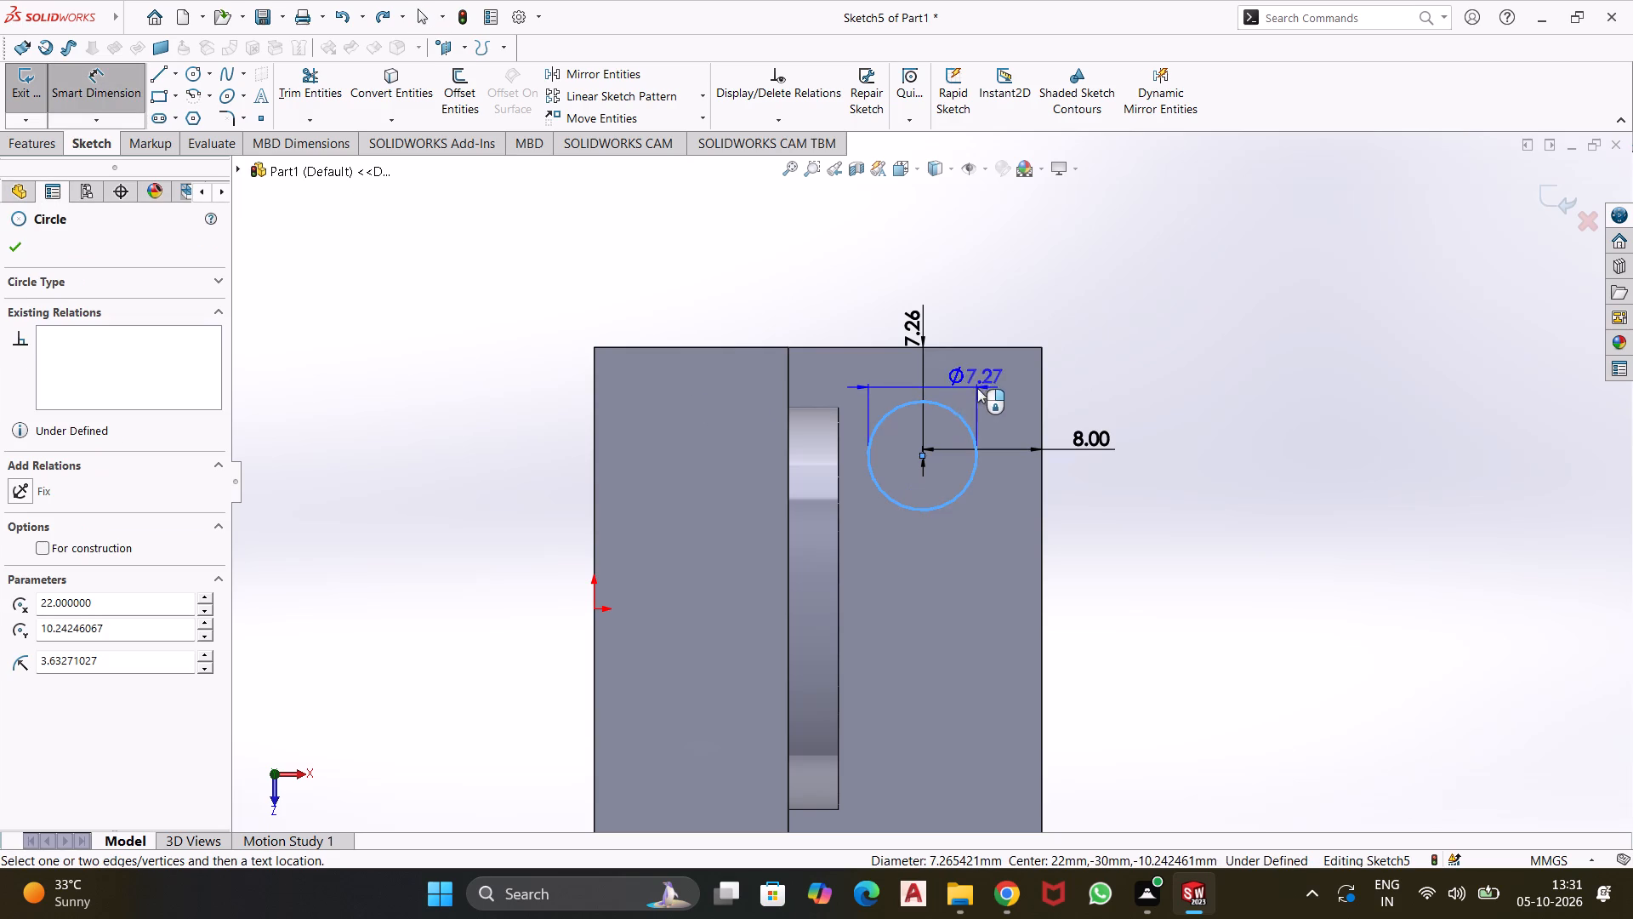
pyautogui.click(1016, 338)
pyautogui.write('10')
pyautogui.press('Return')
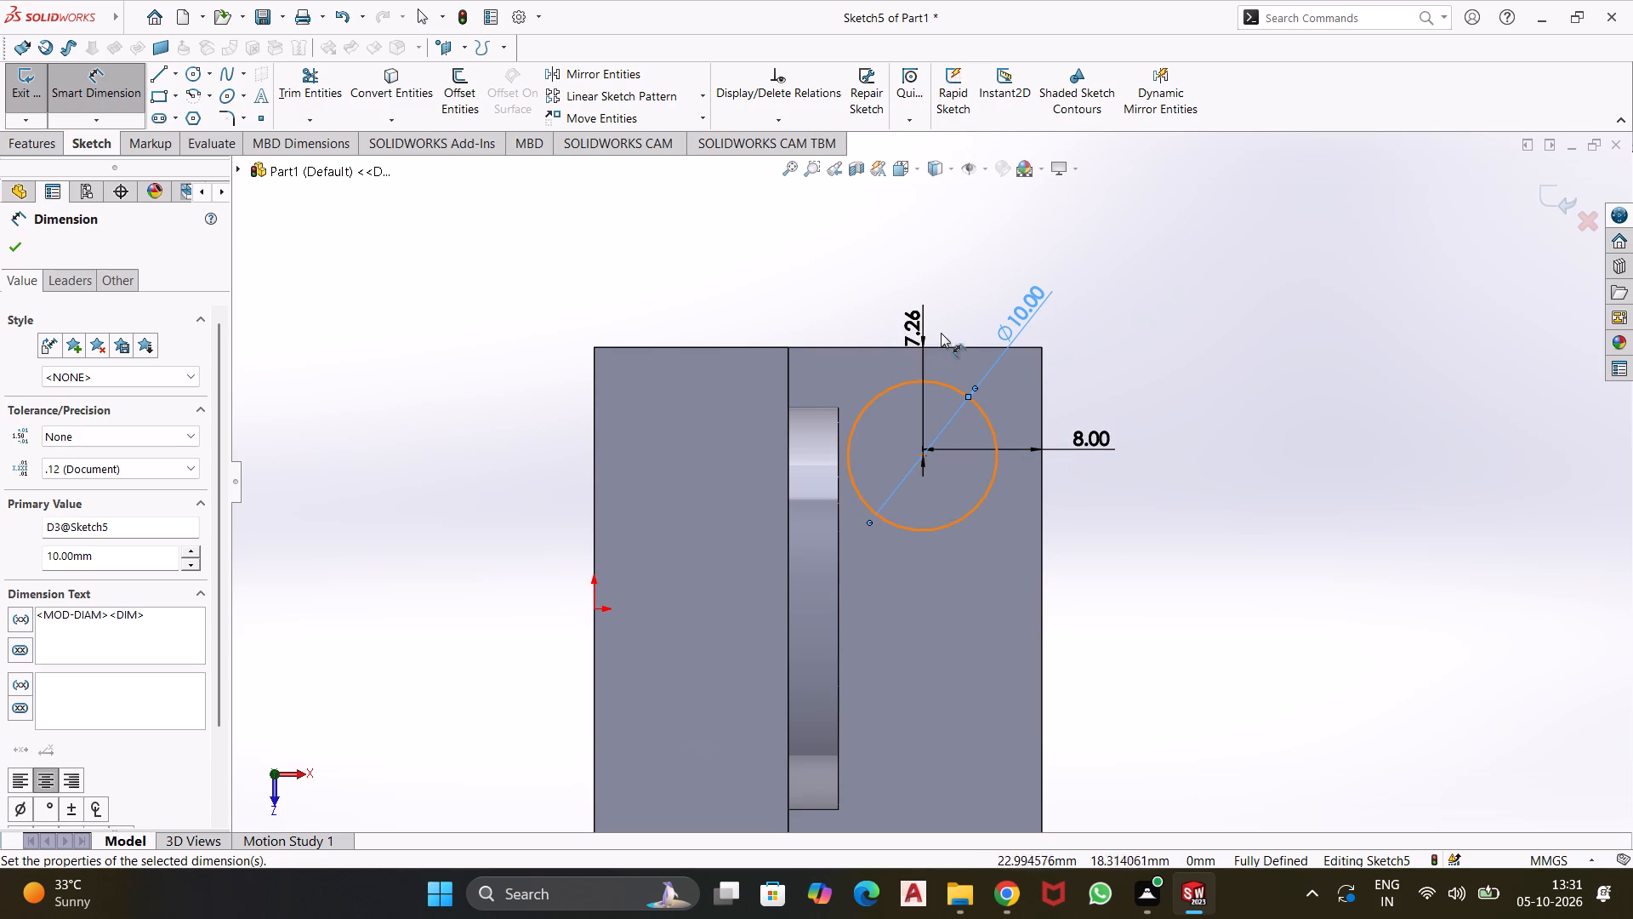
# Set the circle centre's distance from the nearest side edge to 7 mm.
pyautogui.doubleClick(916, 325)
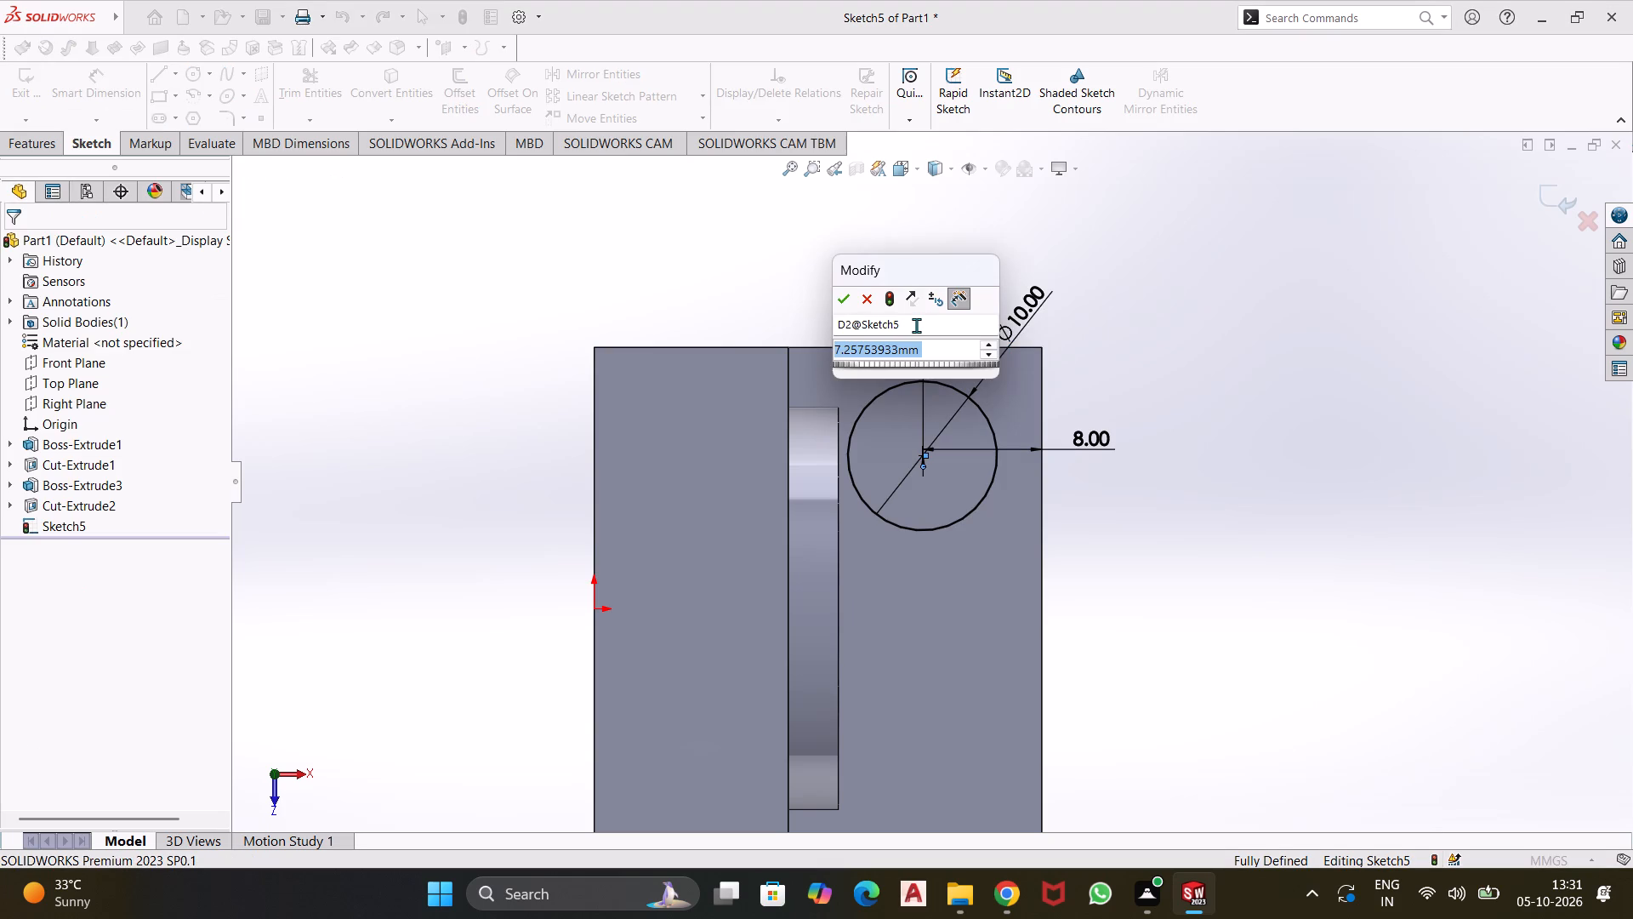
pyautogui.press('7')
pyautogui.press('Return')
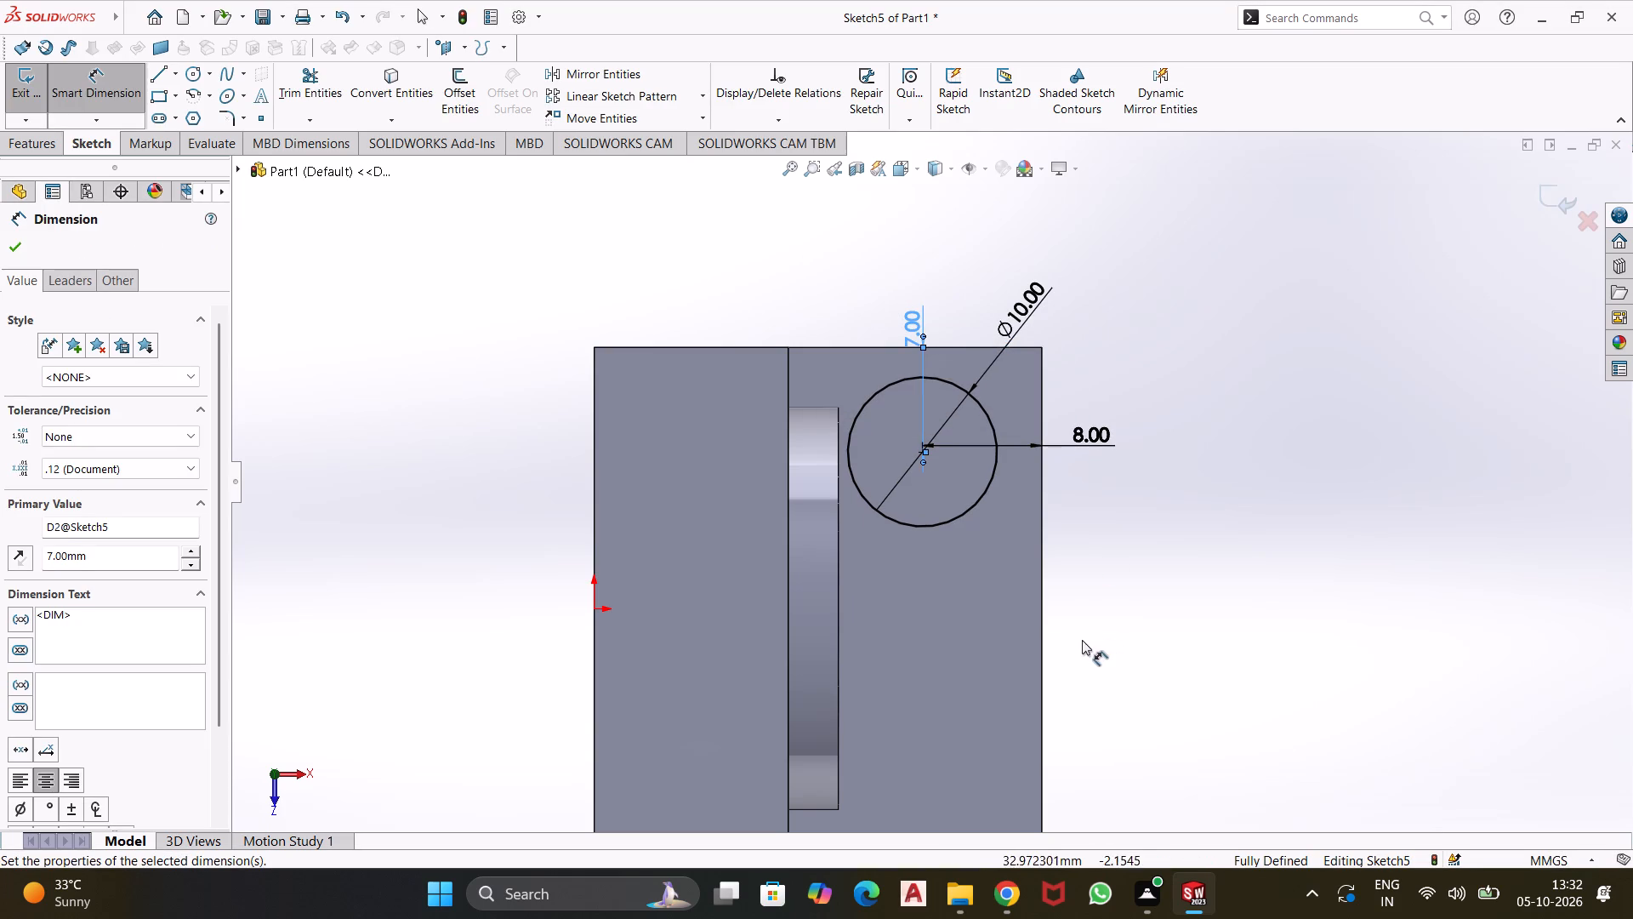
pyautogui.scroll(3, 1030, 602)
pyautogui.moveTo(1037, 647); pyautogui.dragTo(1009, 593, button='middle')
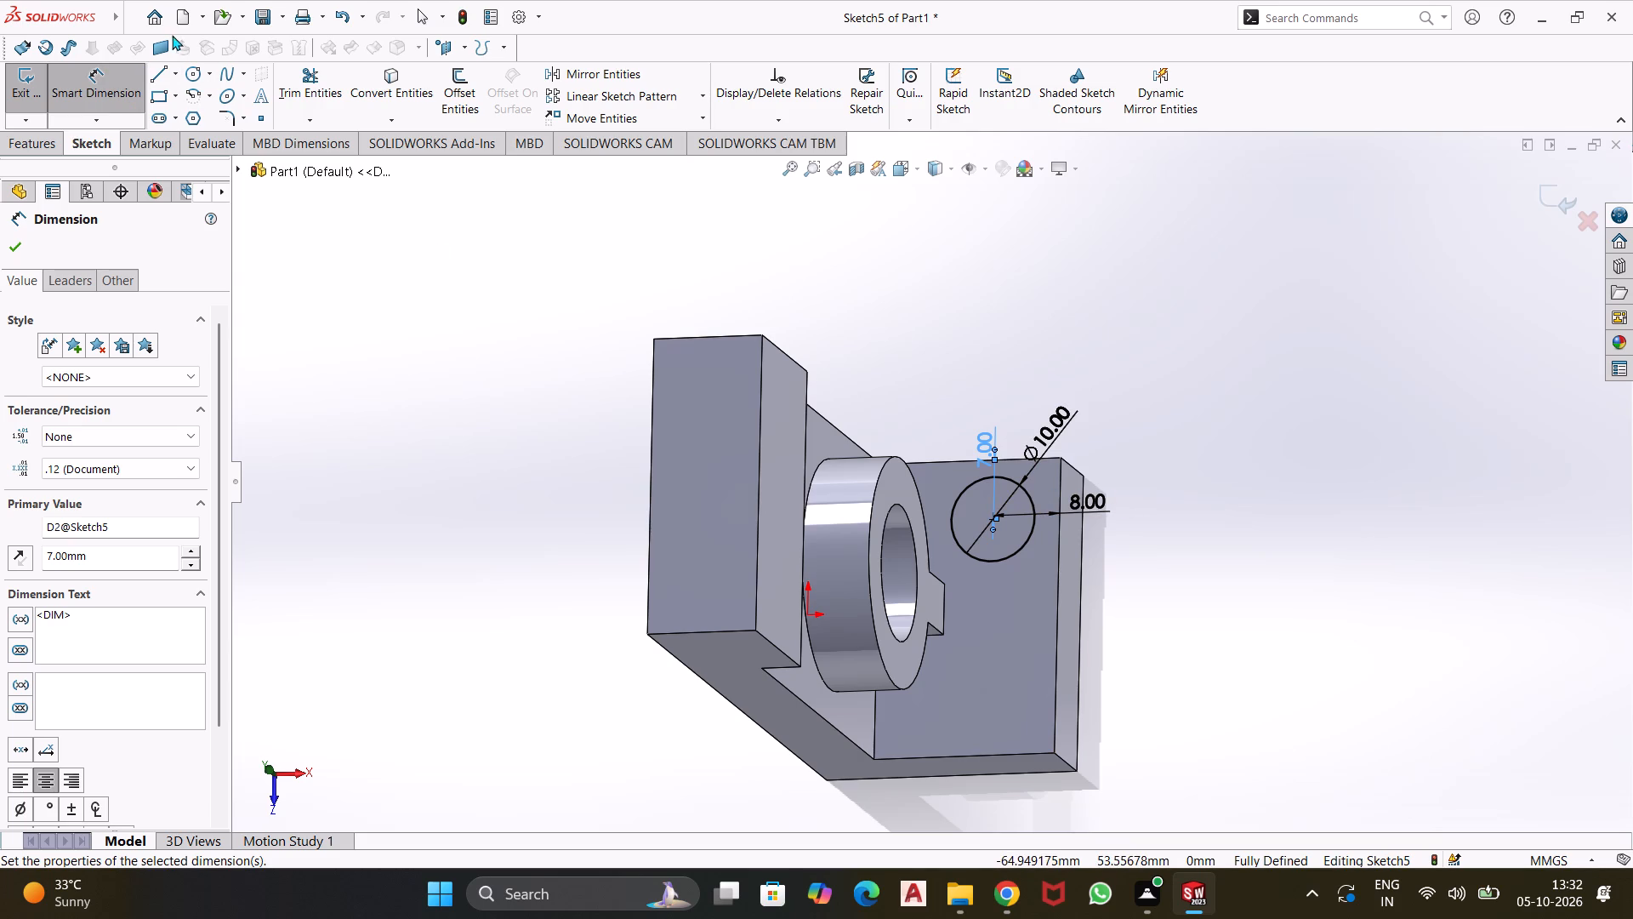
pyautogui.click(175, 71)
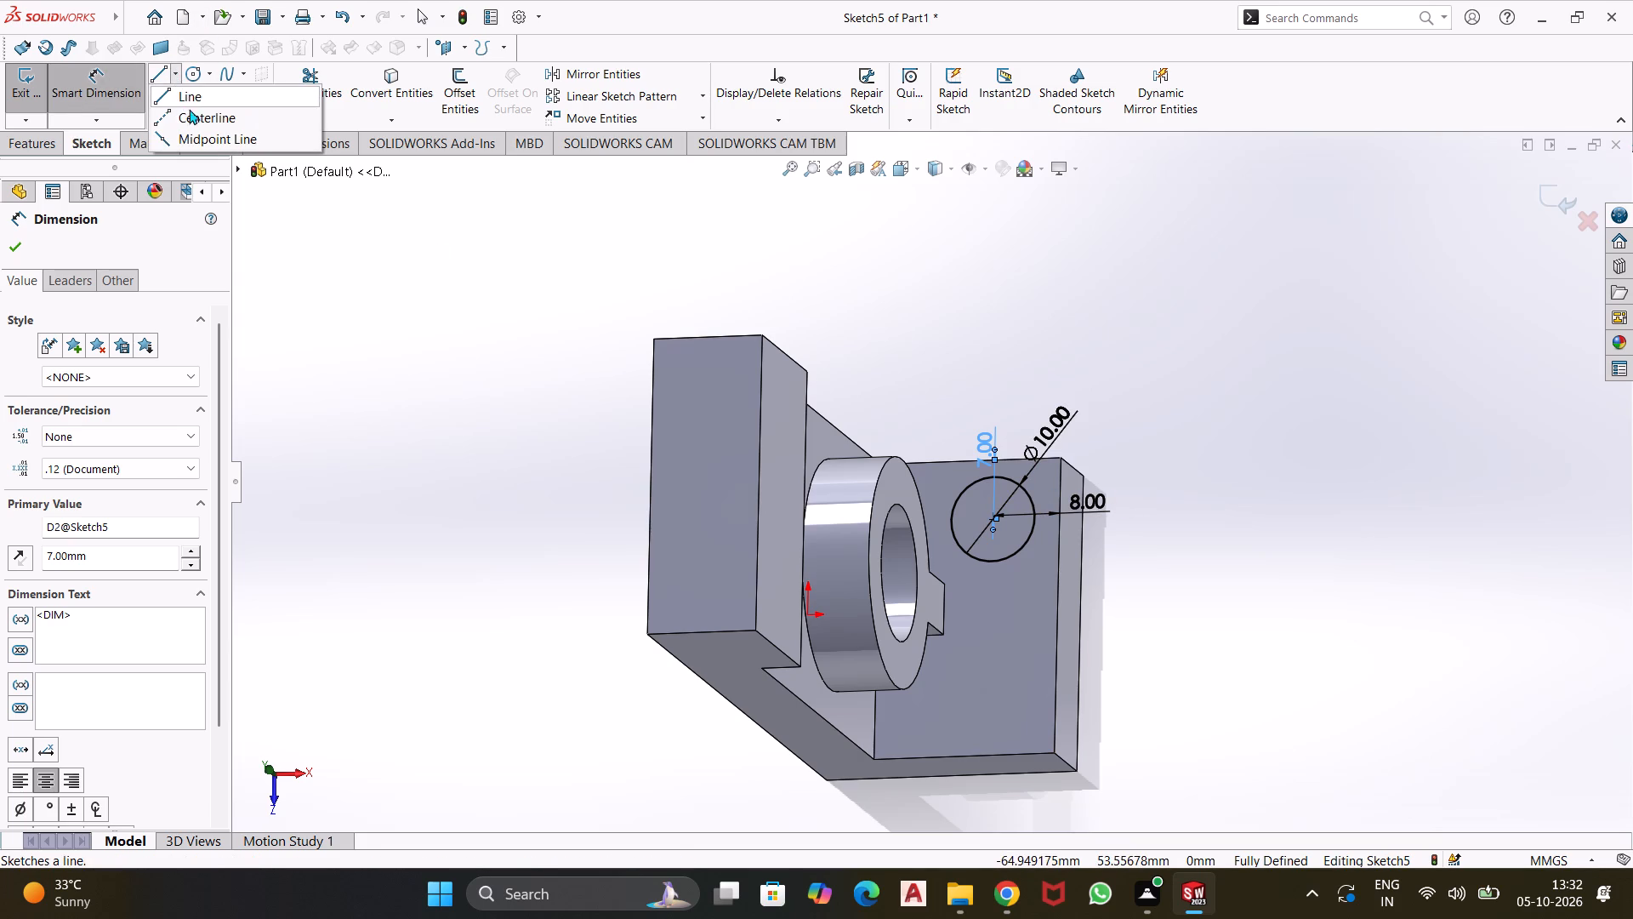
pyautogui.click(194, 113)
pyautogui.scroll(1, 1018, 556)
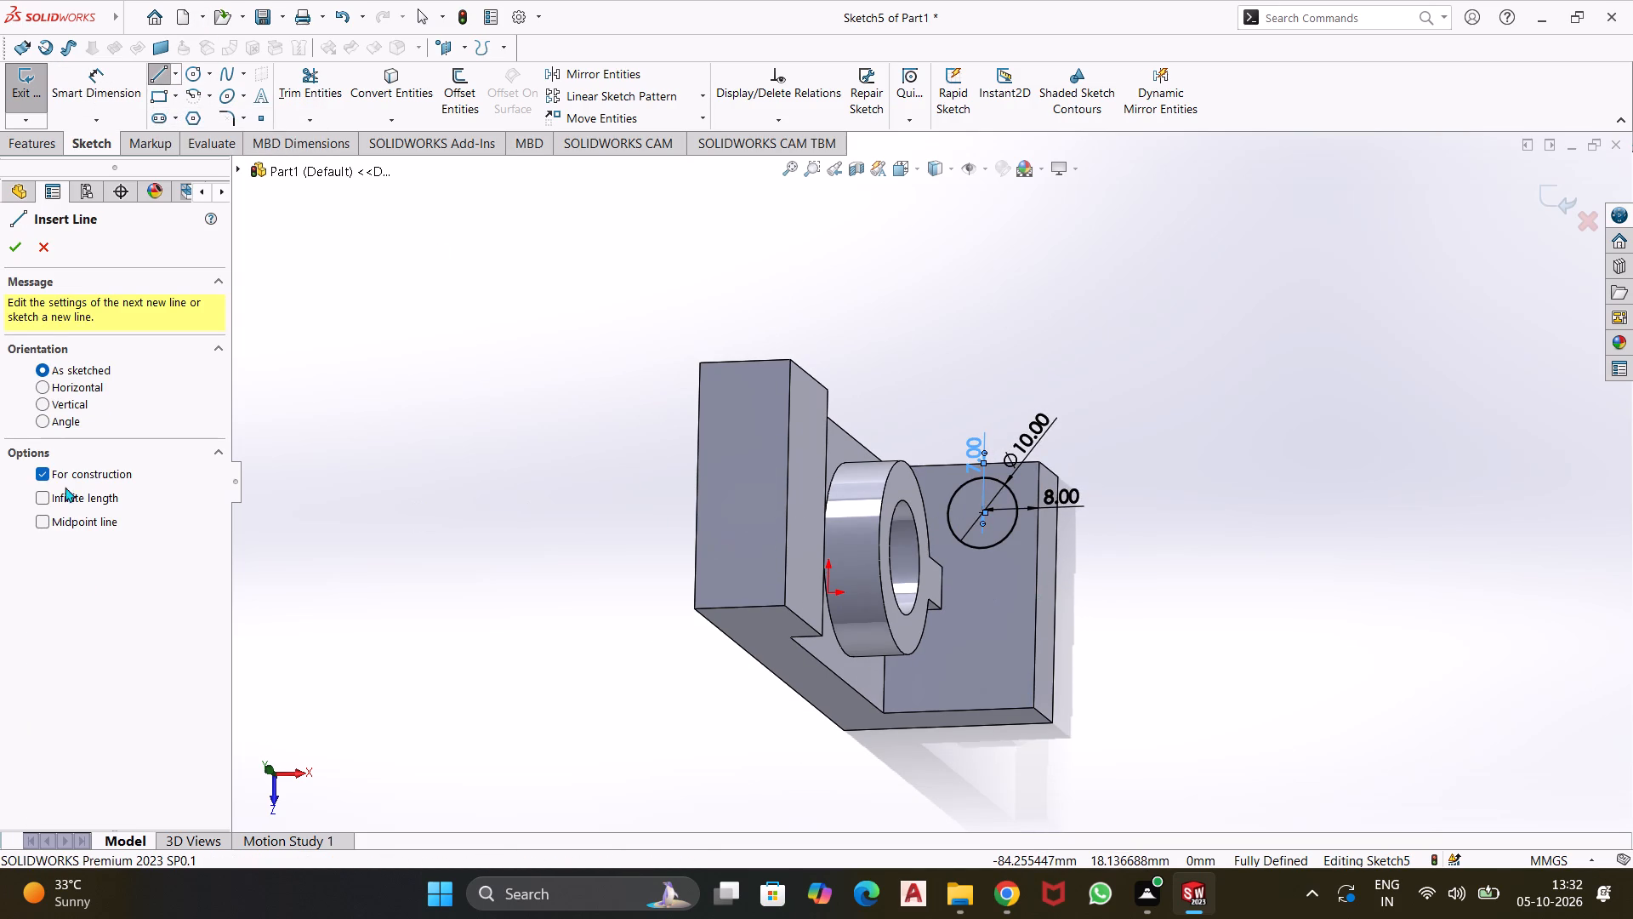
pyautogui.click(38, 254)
# View the sketch face-on and draw a horizontal centerline about 39 mm long through the origin, spanning past both edges of the block.
pyautogui.click(83, 528)
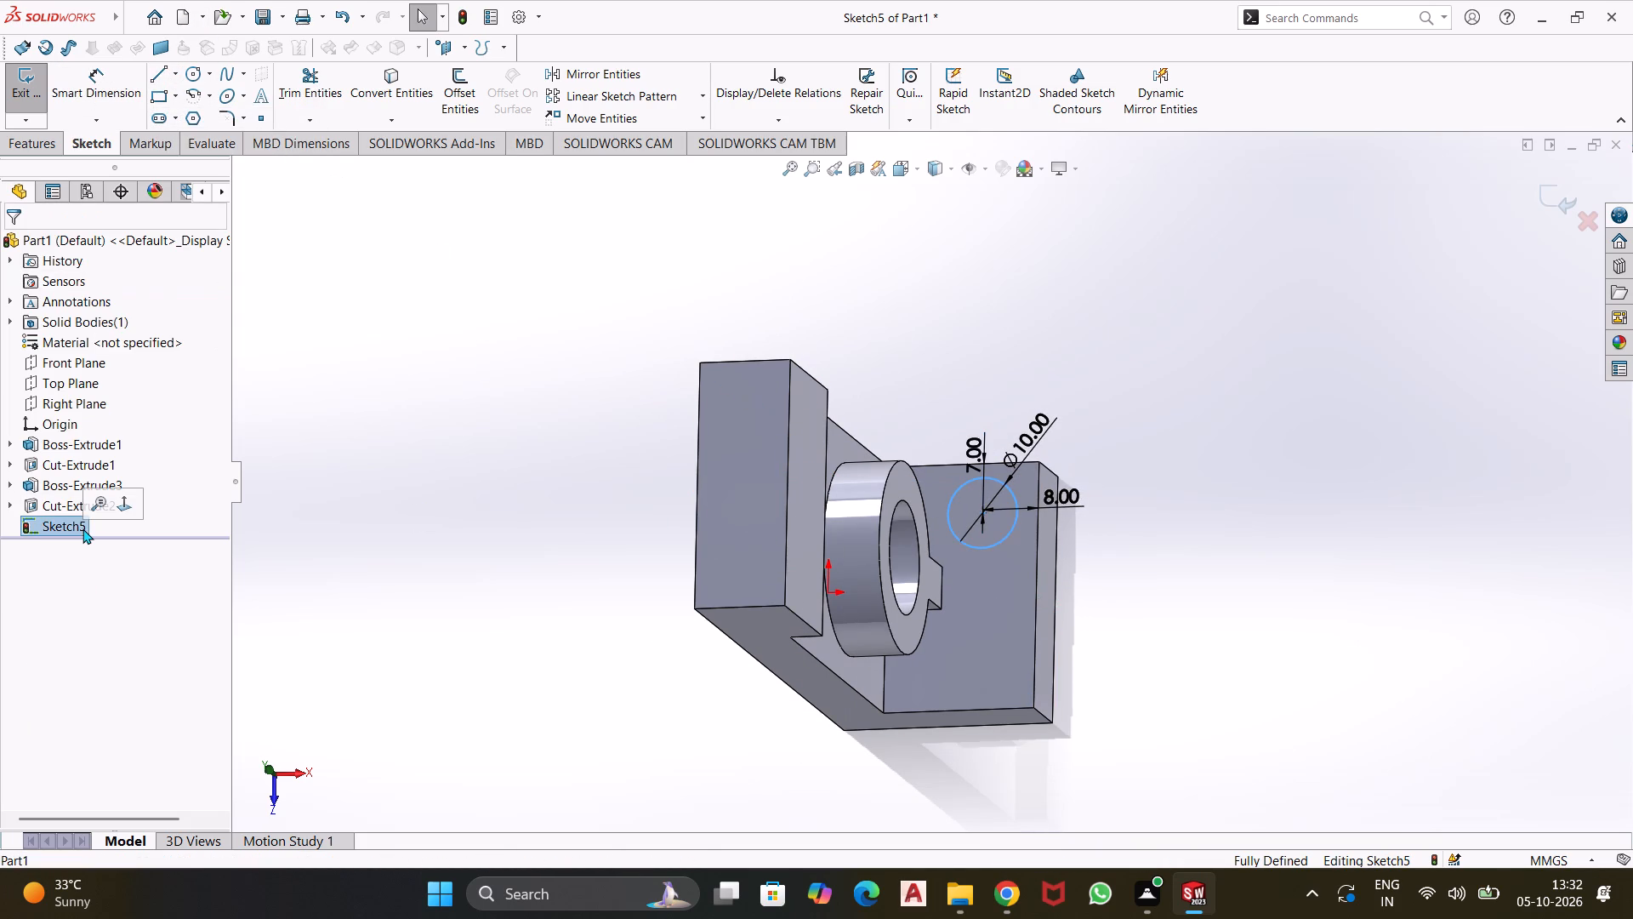
pyautogui.click(122, 509)
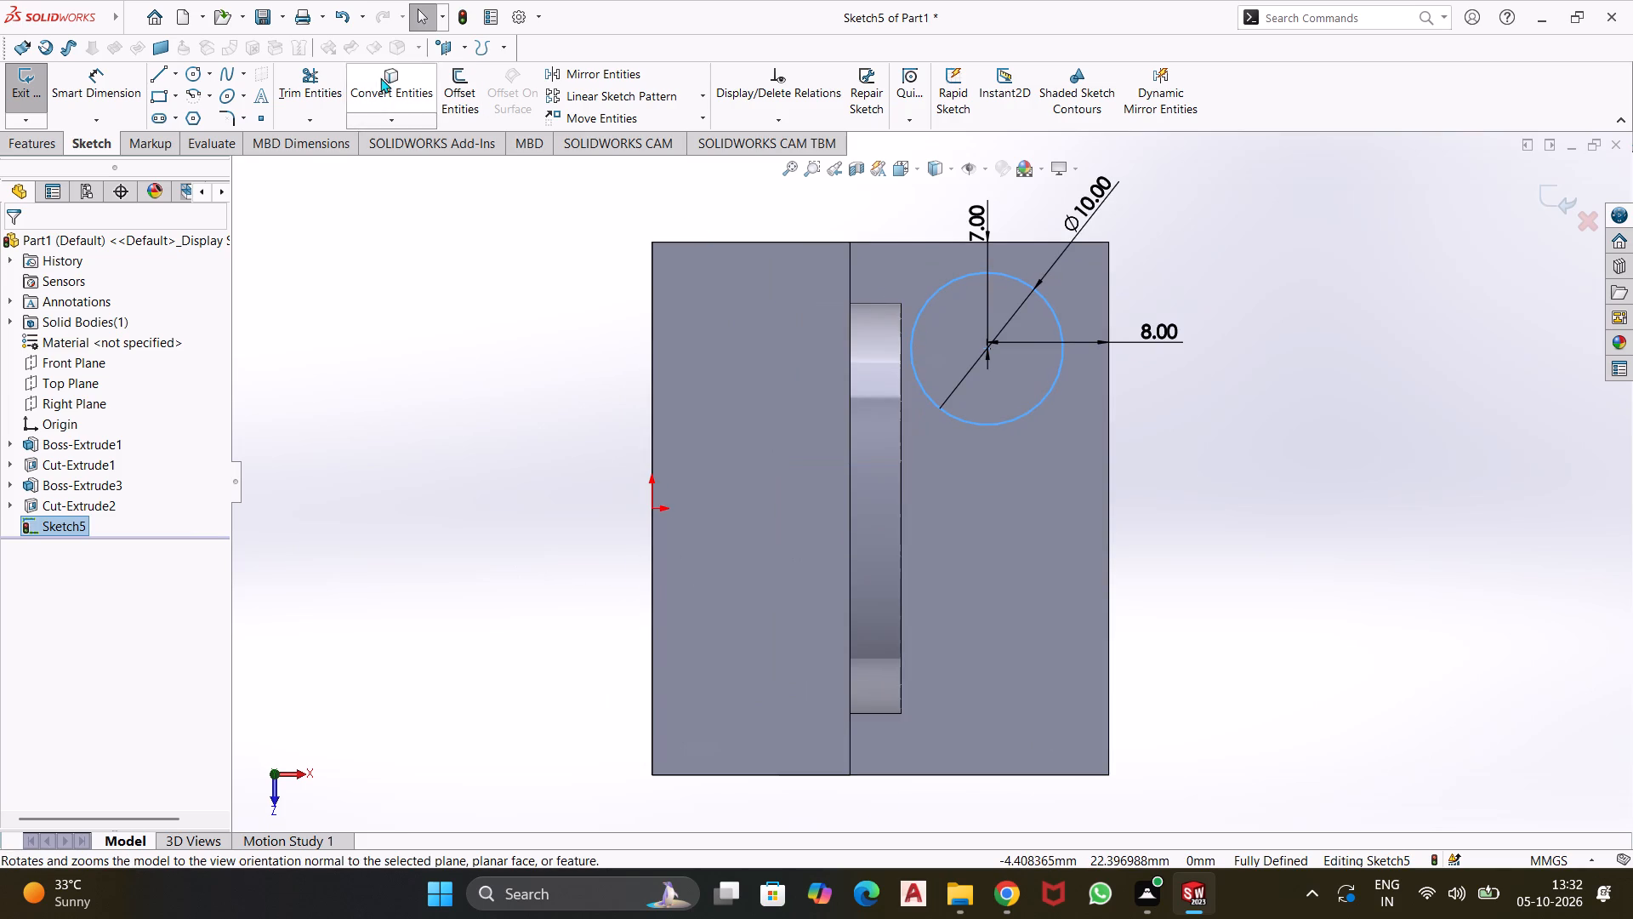
pyautogui.click(176, 77)
pyautogui.click(193, 114)
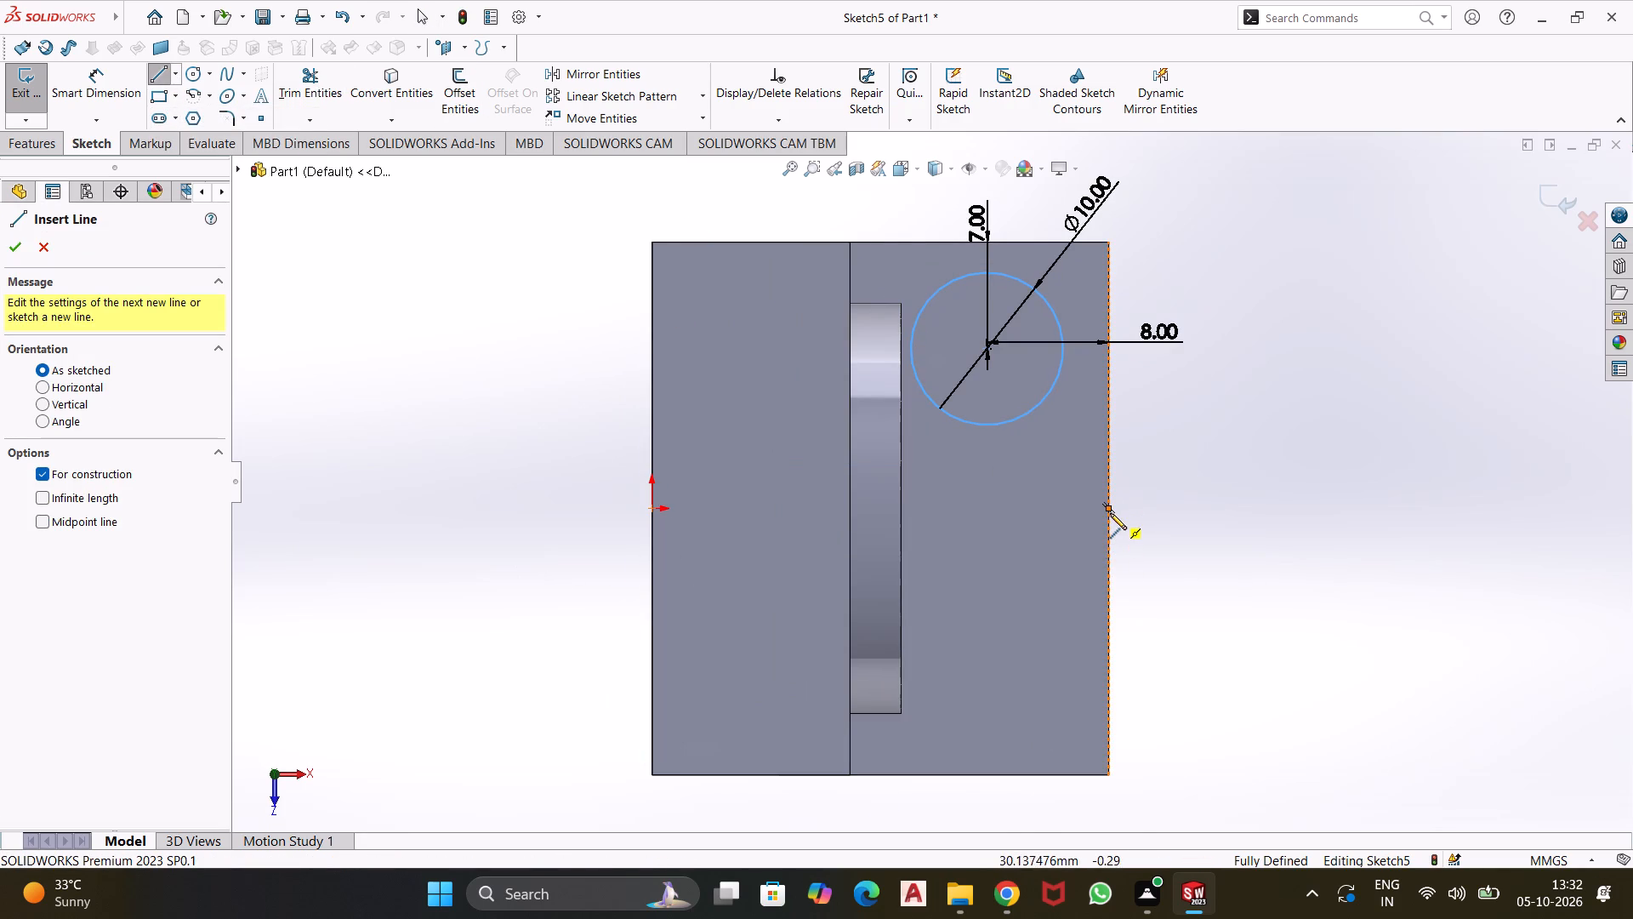
pyautogui.click(1202, 505)
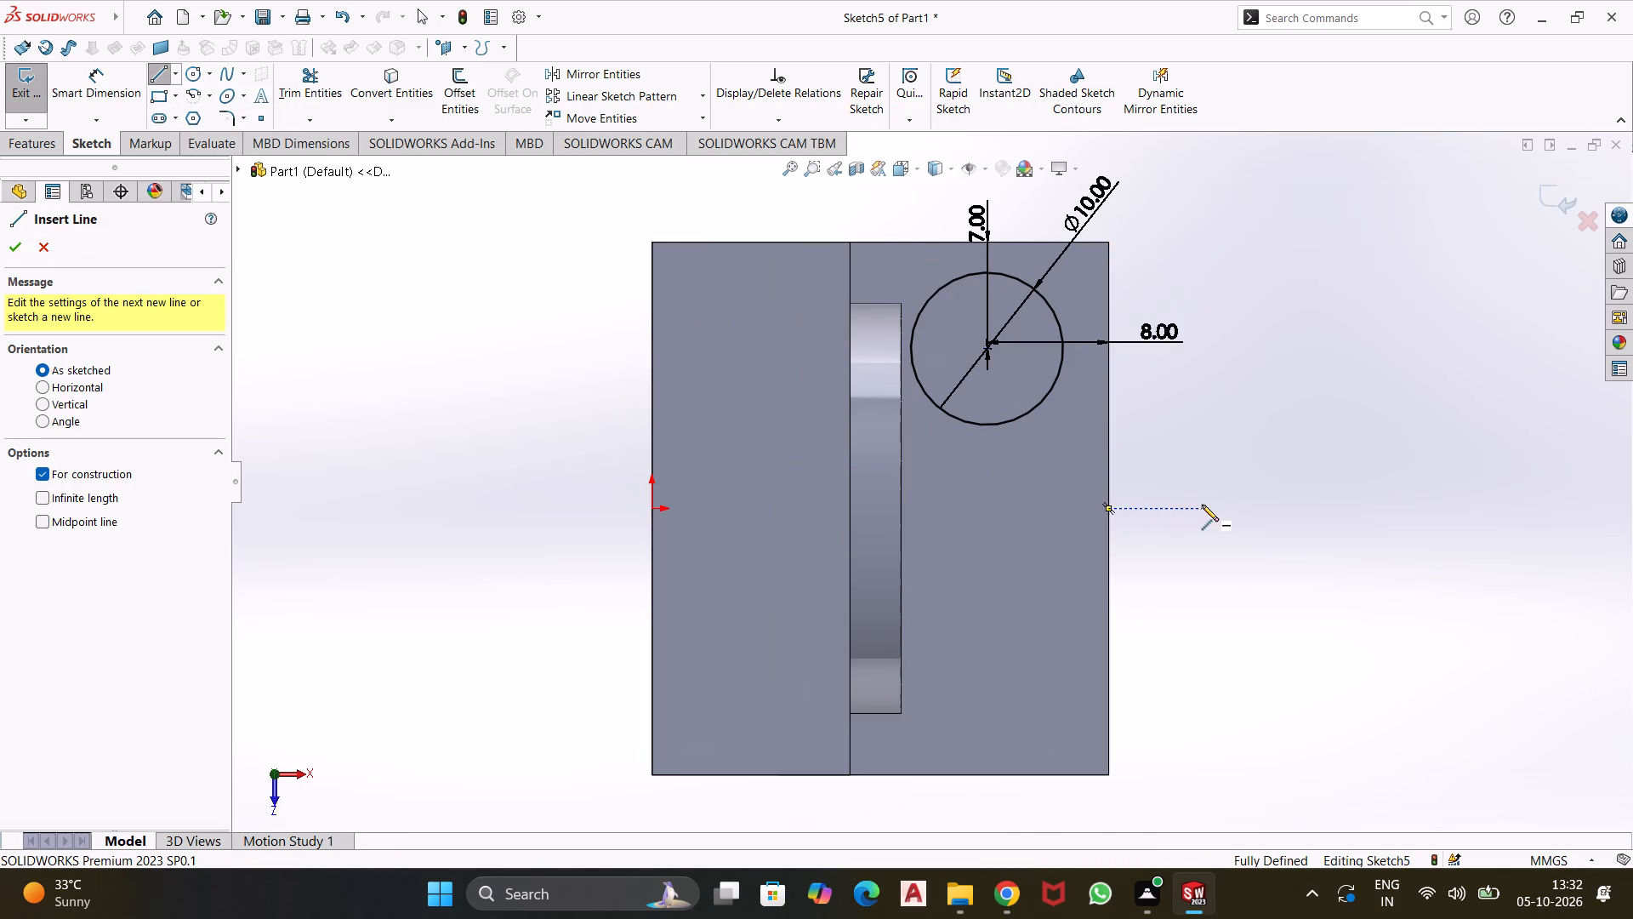
pyautogui.click(608, 510)
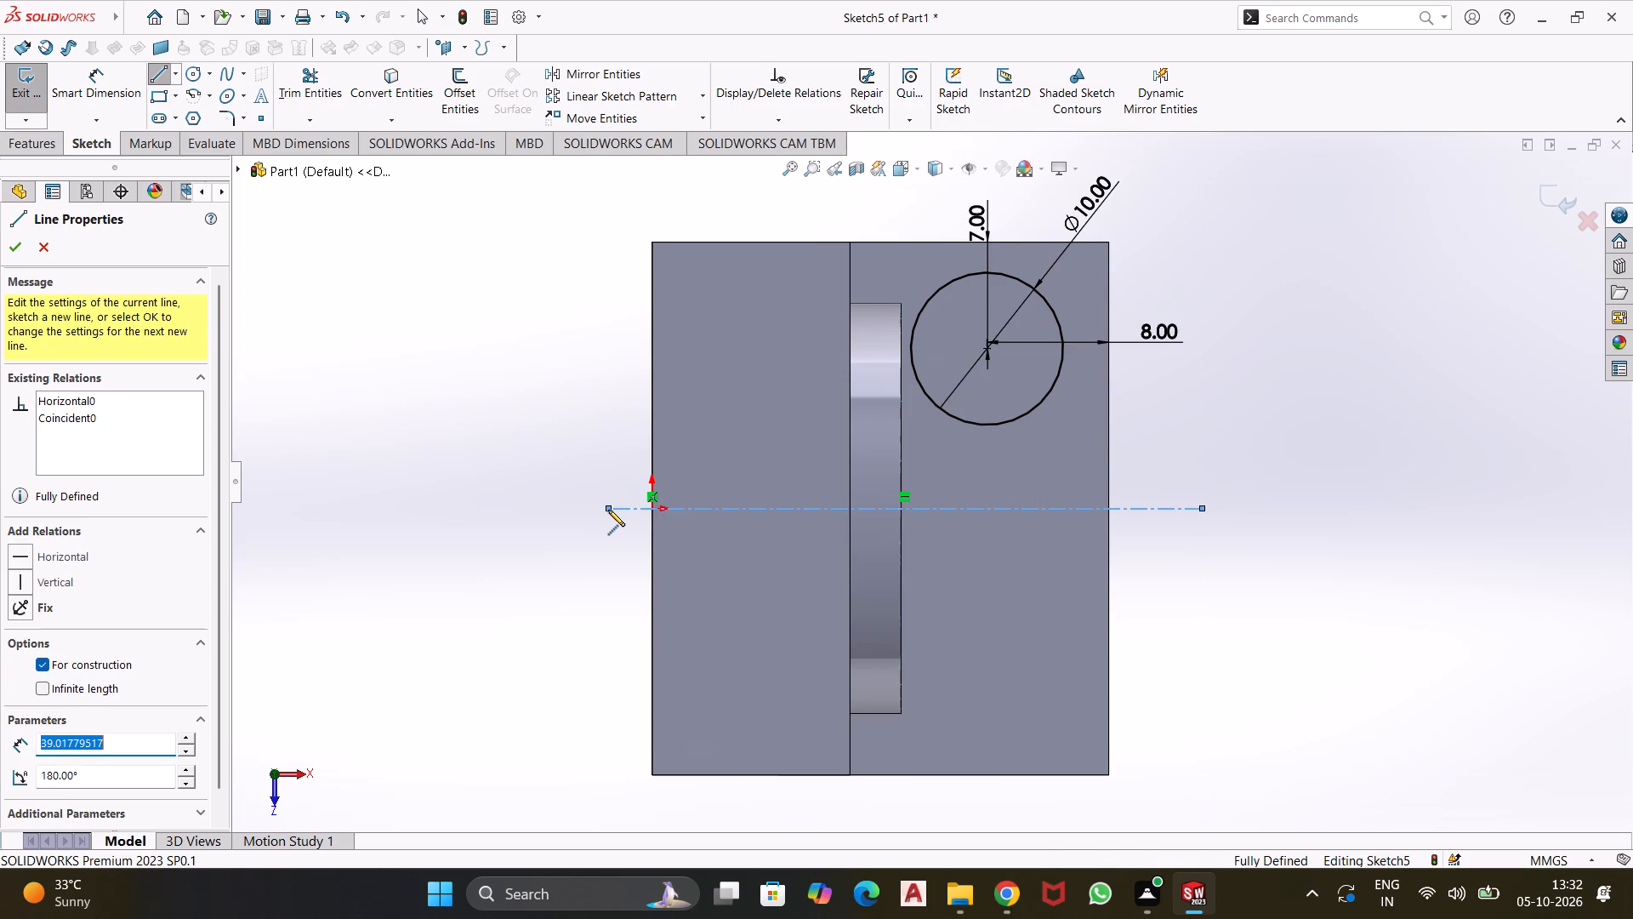
pyautogui.press('Escape')
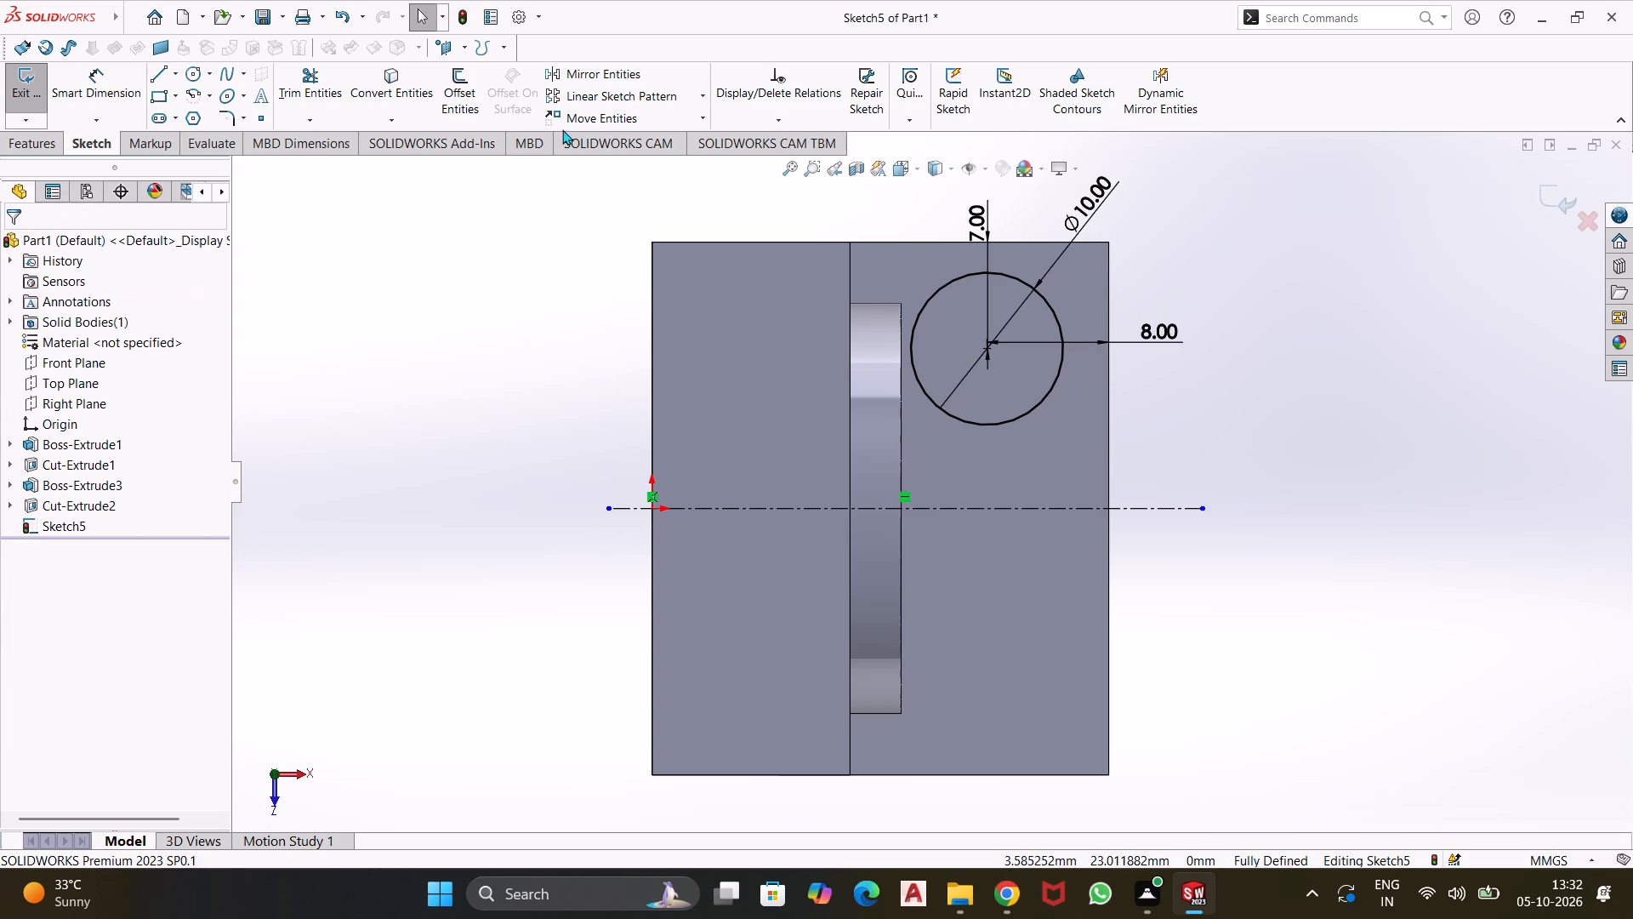
# Mirror the 10 mm ledge circle about the horizontal centerline.
pyautogui.click(589, 75)
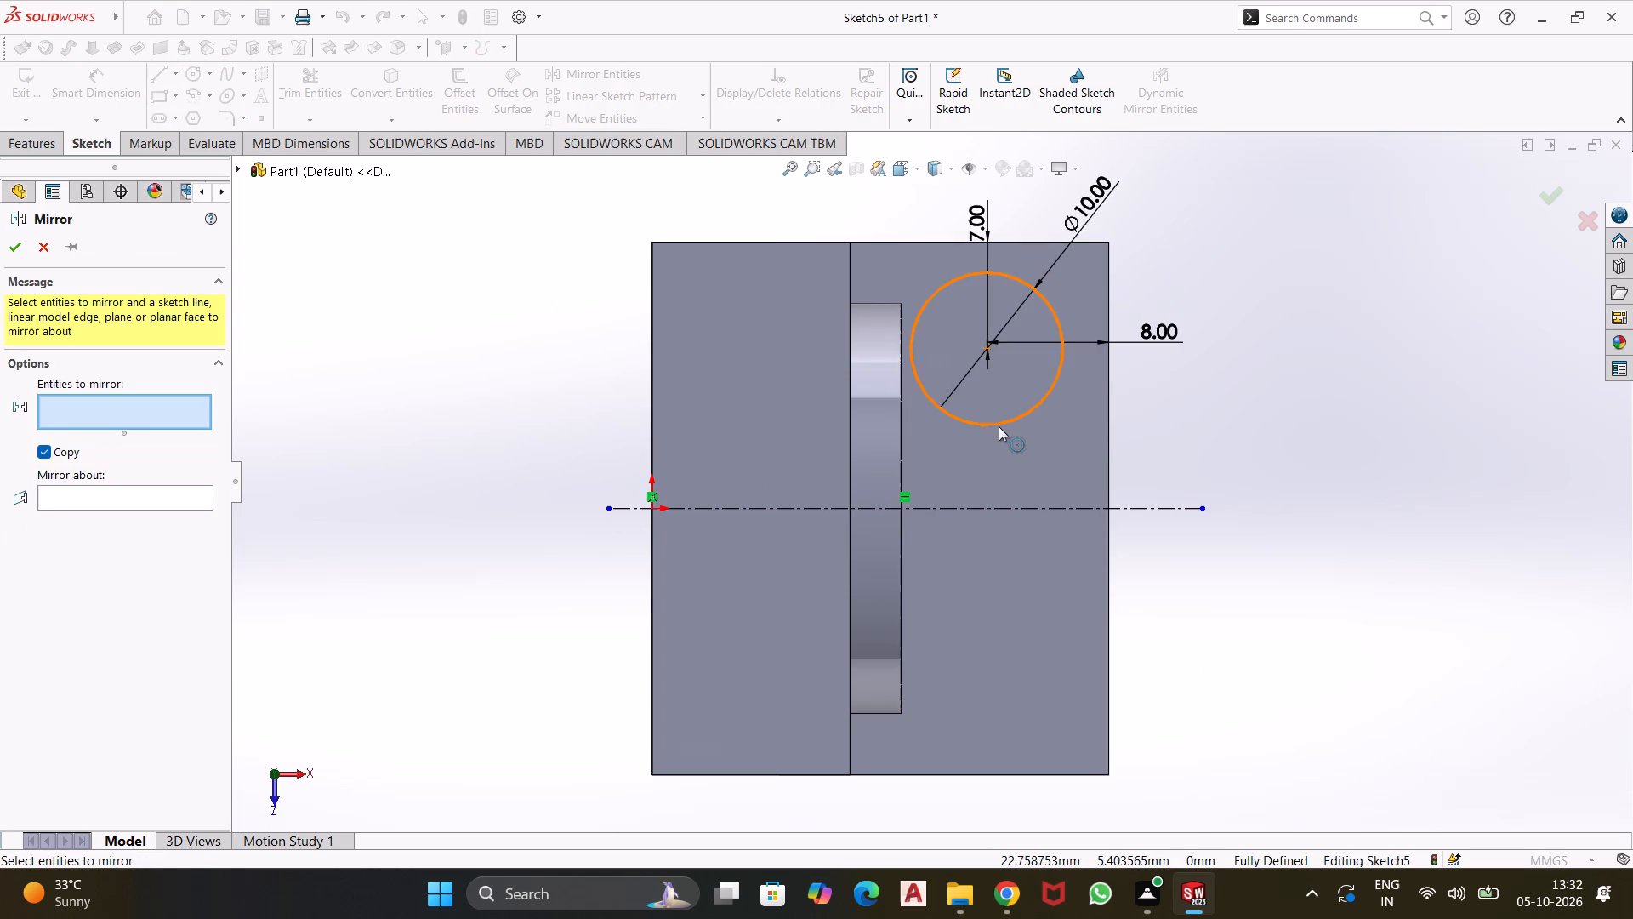
pyautogui.click(999, 426)
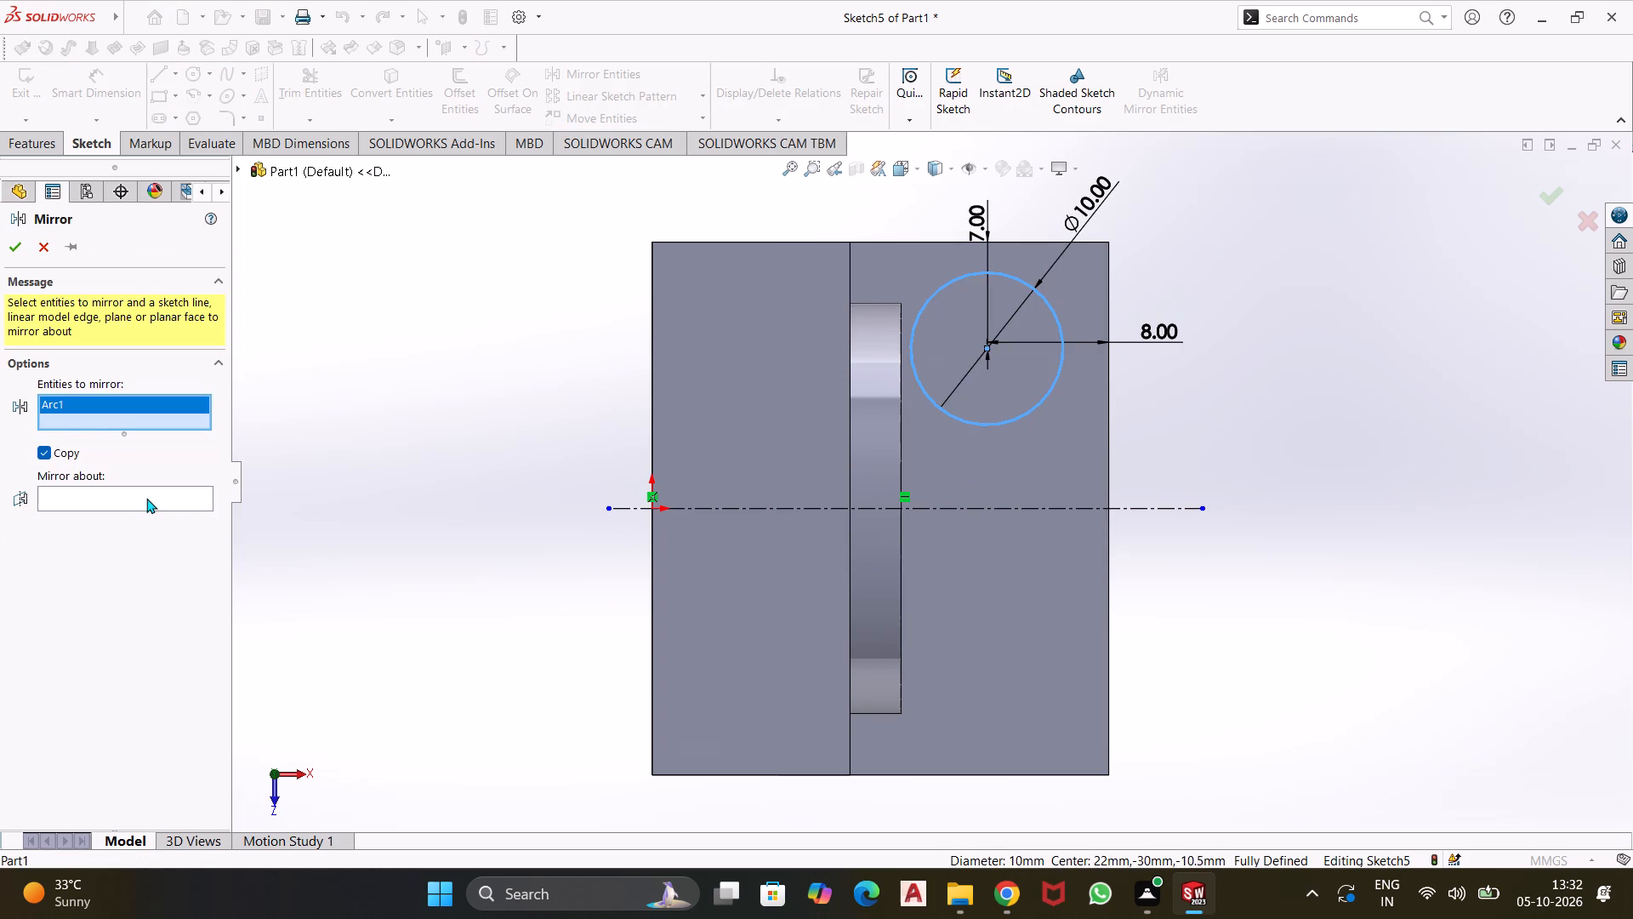
pyautogui.click(146, 498)
pyautogui.click(1061, 511)
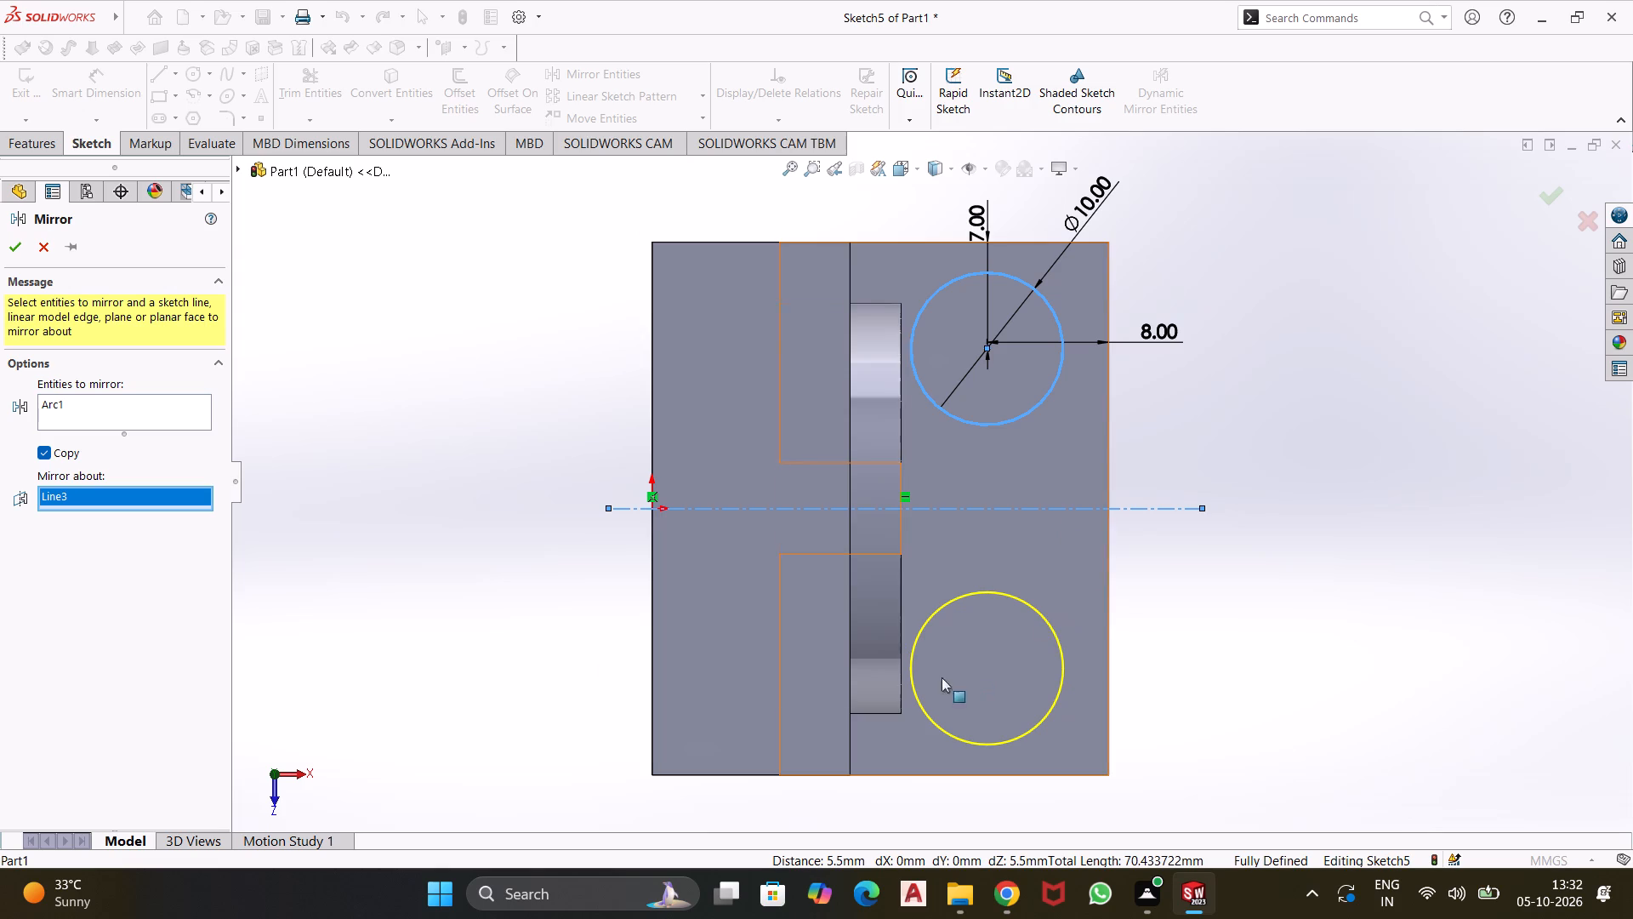
pyautogui.click(18, 247)
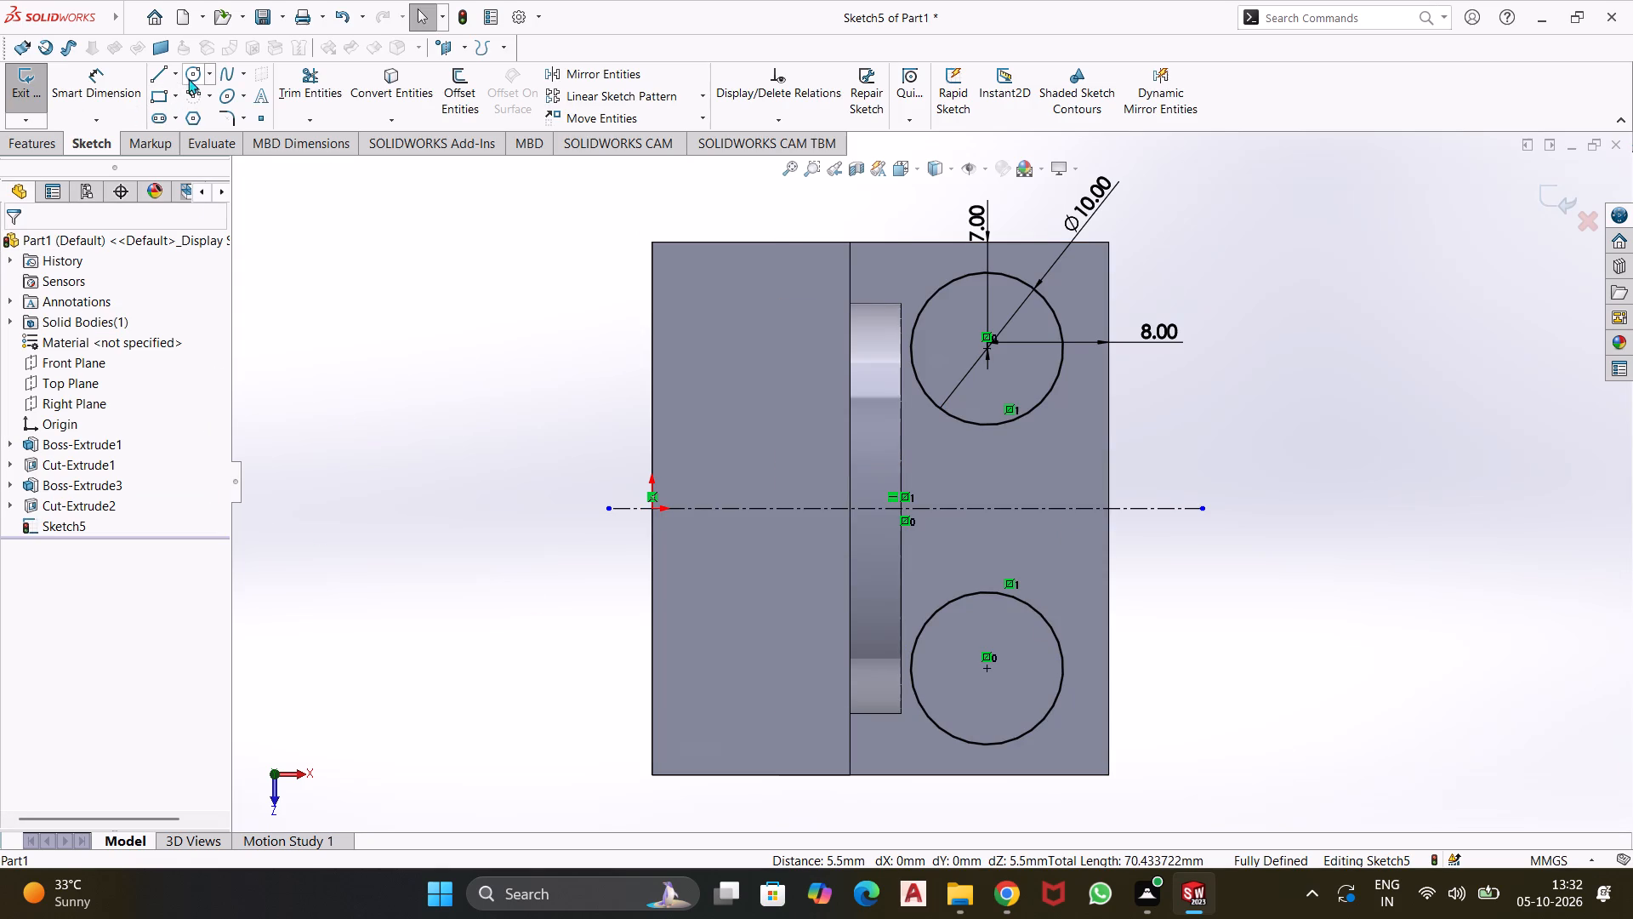
# Extrude-cut both ledge circles with the Through All end condition to make the two holes.
pyautogui.click(22, 146)
pyautogui.click(290, 106)
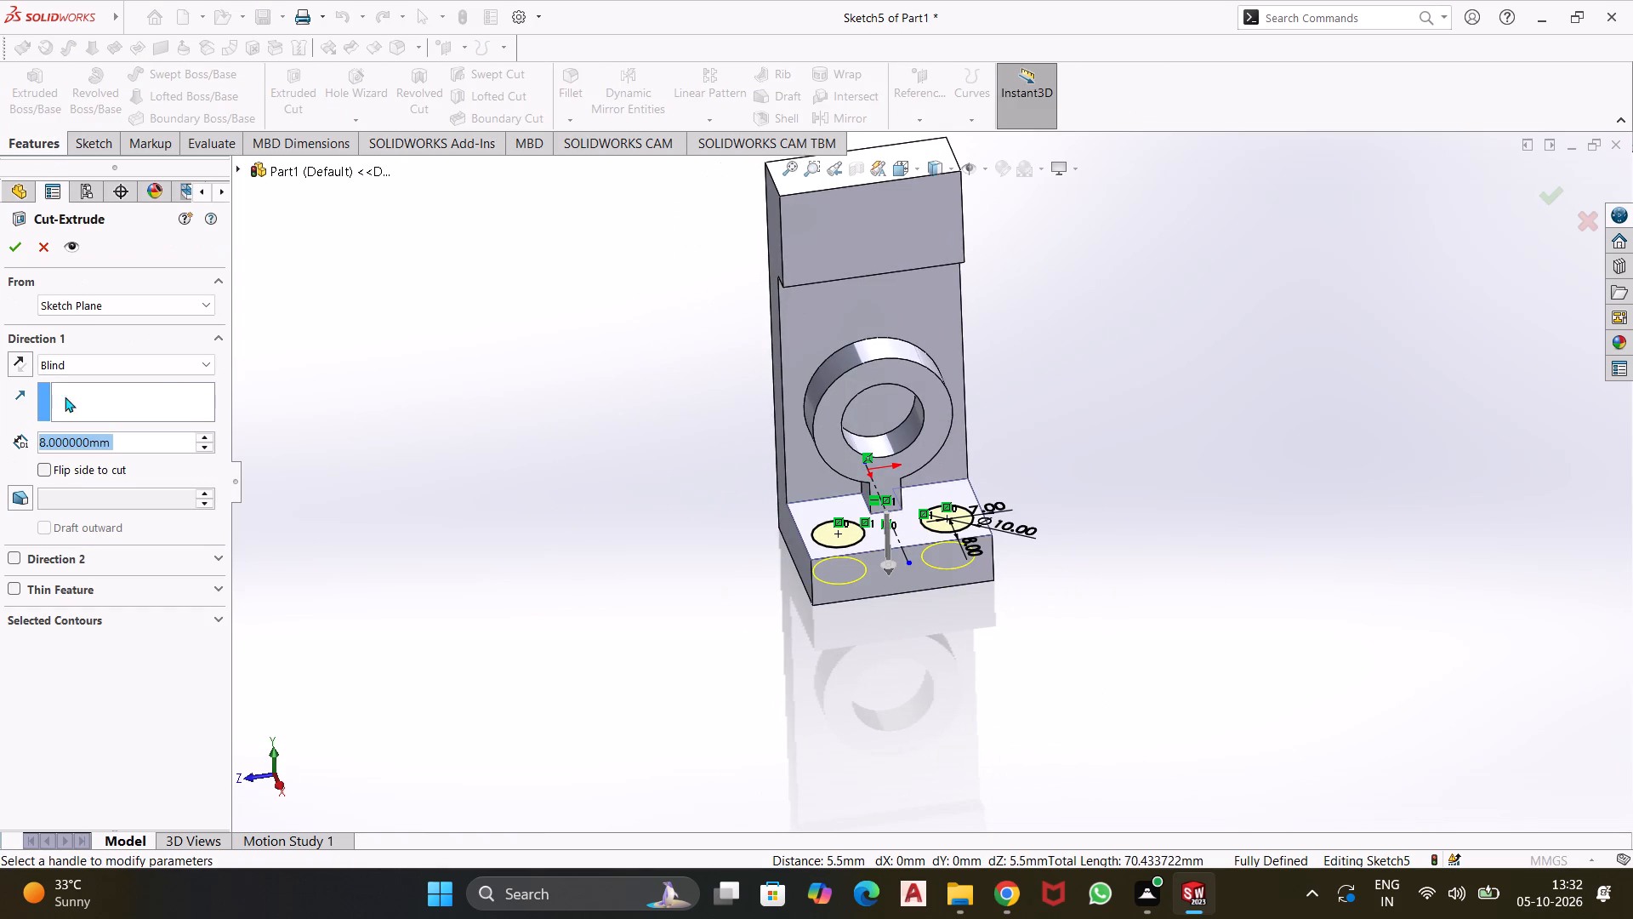
pyautogui.click(152, 362)
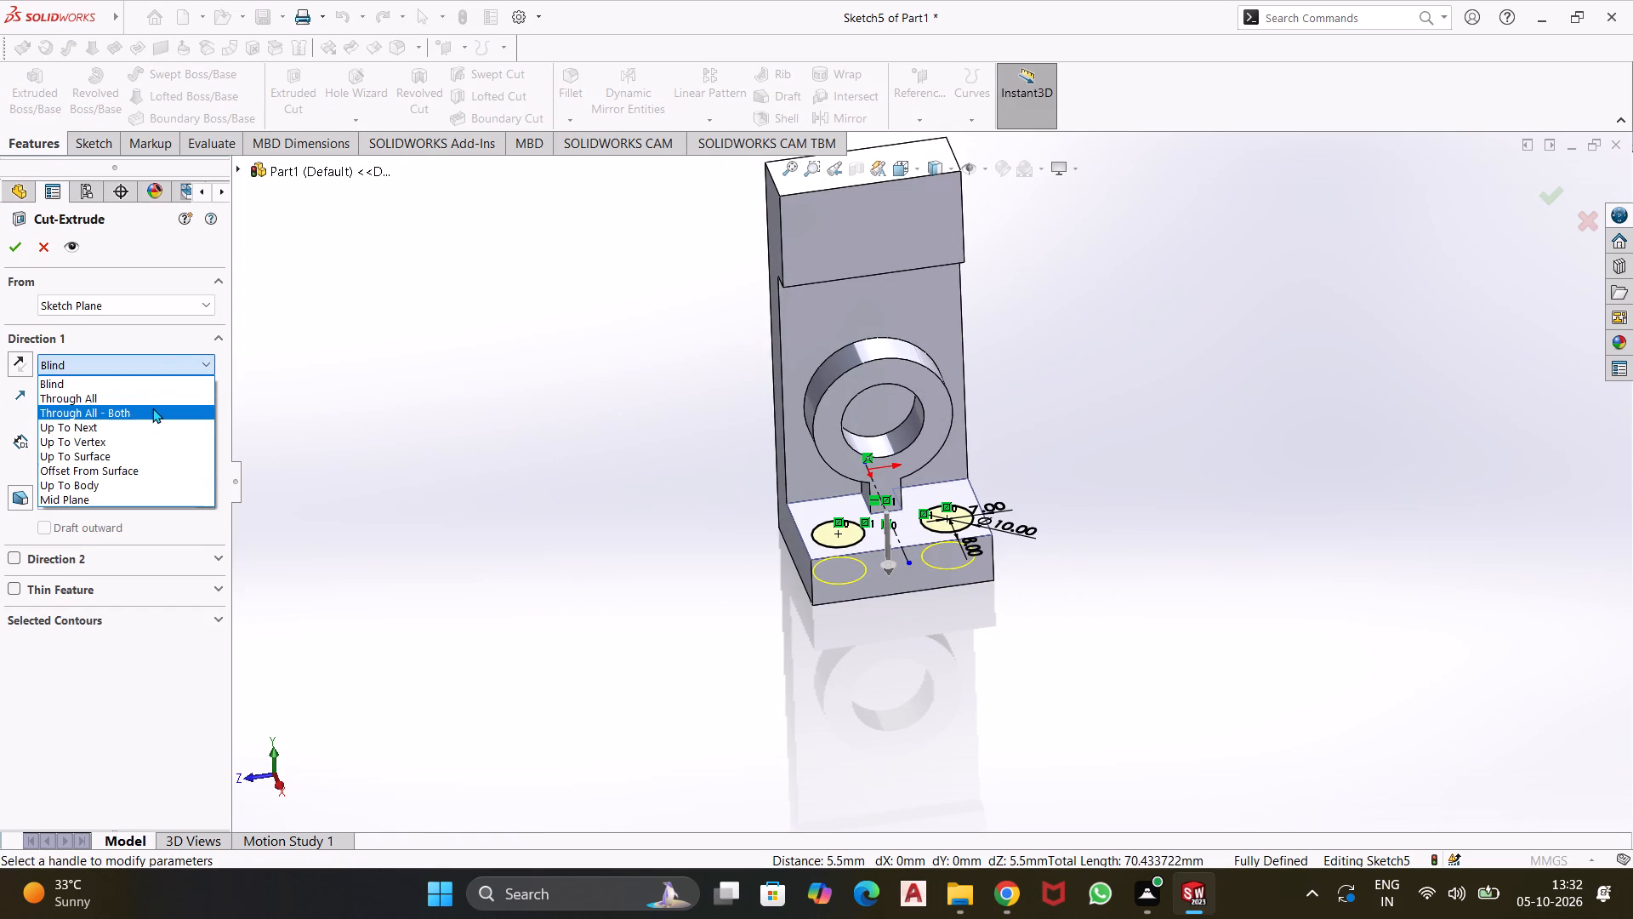
pyautogui.click(152, 395)
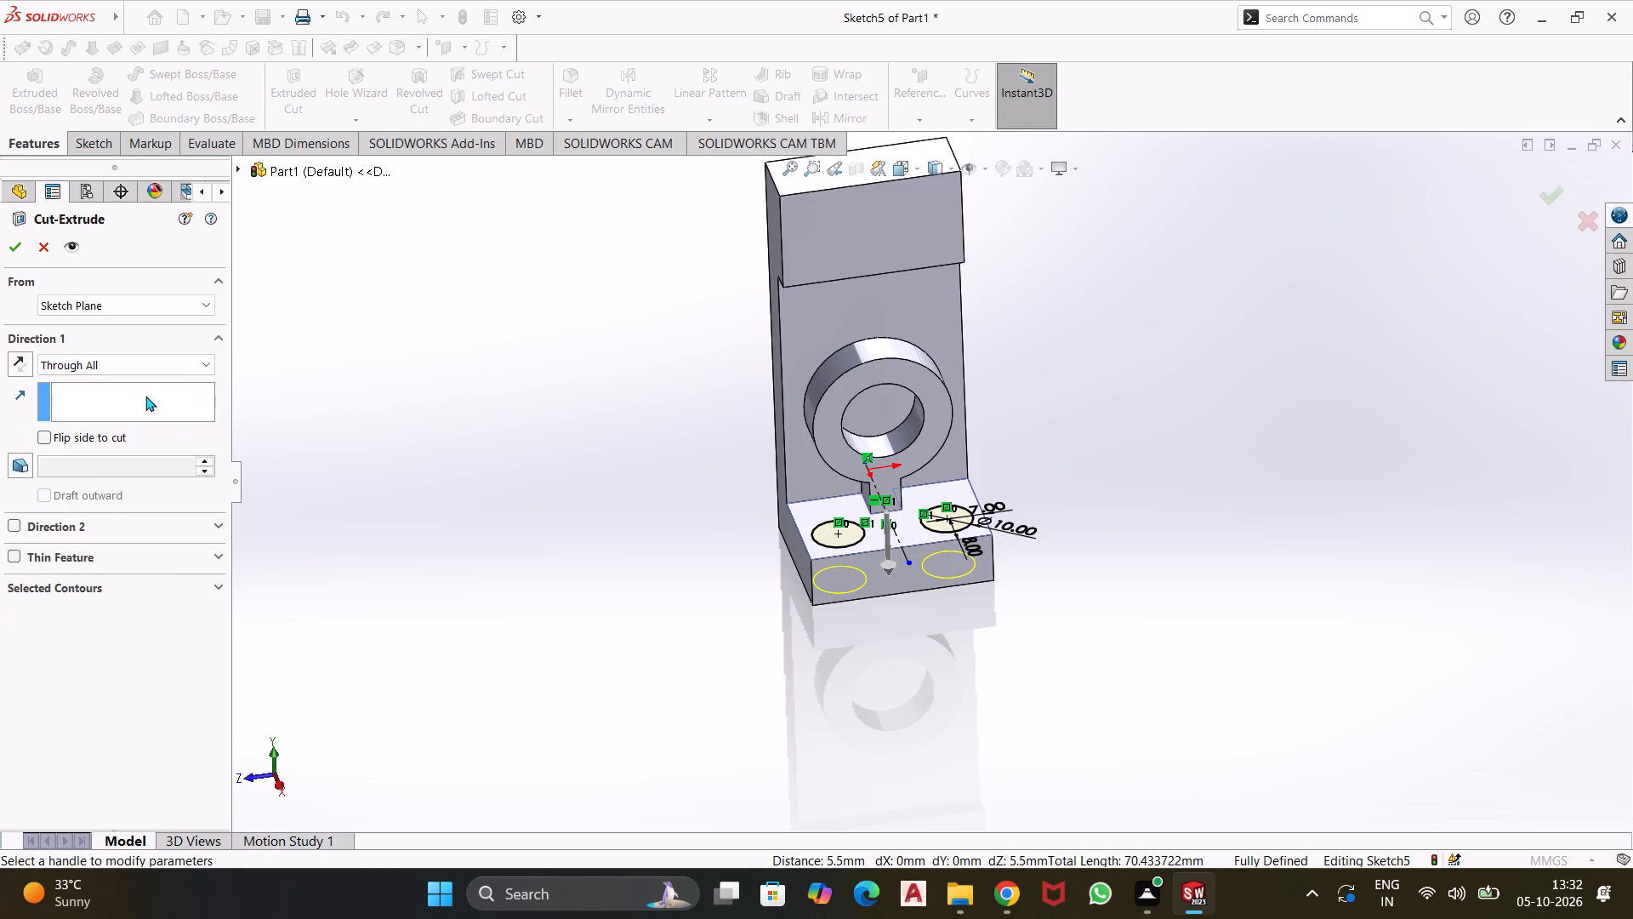
pyautogui.click(19, 246)
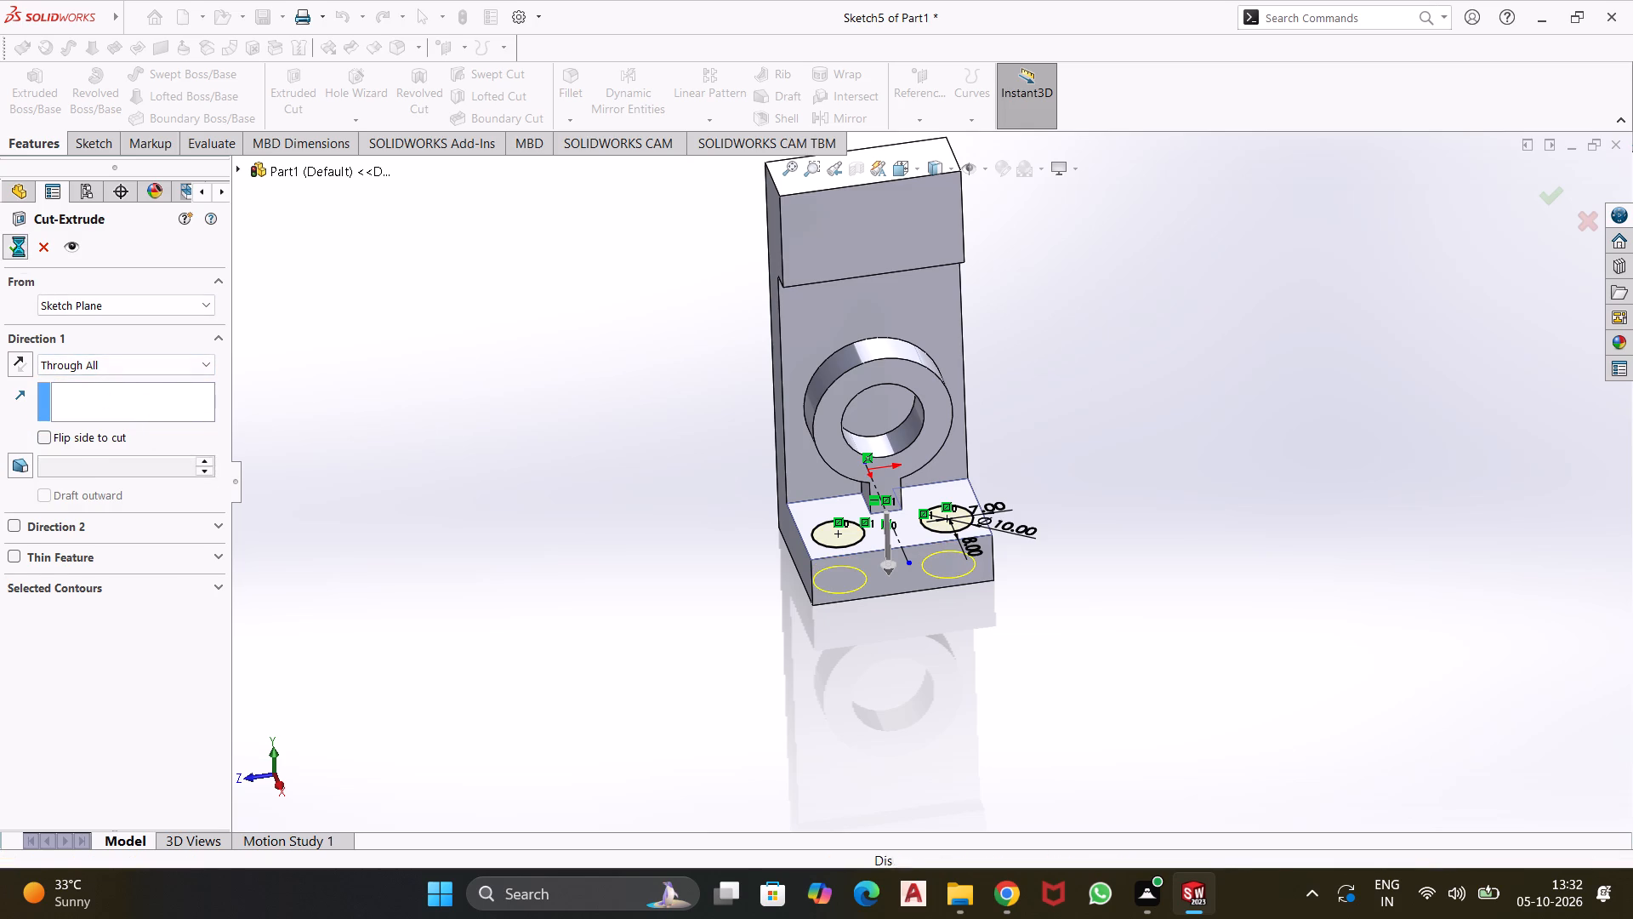
pyautogui.moveTo(793, 622); pyautogui.dragTo(764, 624, button='middle')
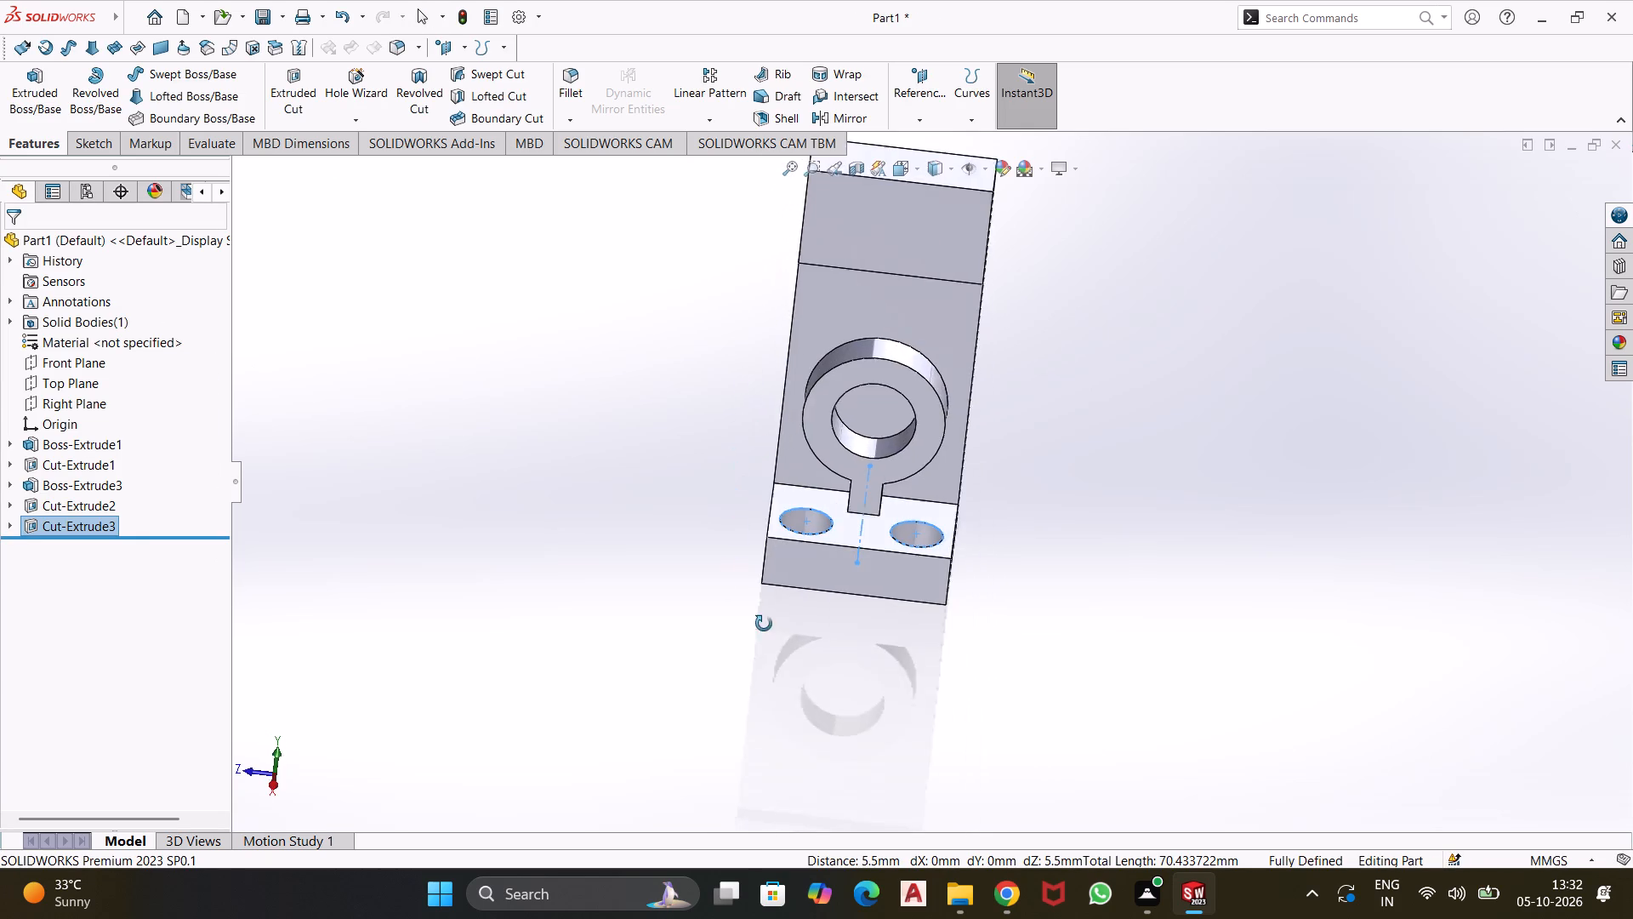
pyautogui.moveTo(764, 624); pyautogui.dragTo(773, 629, button='middle')
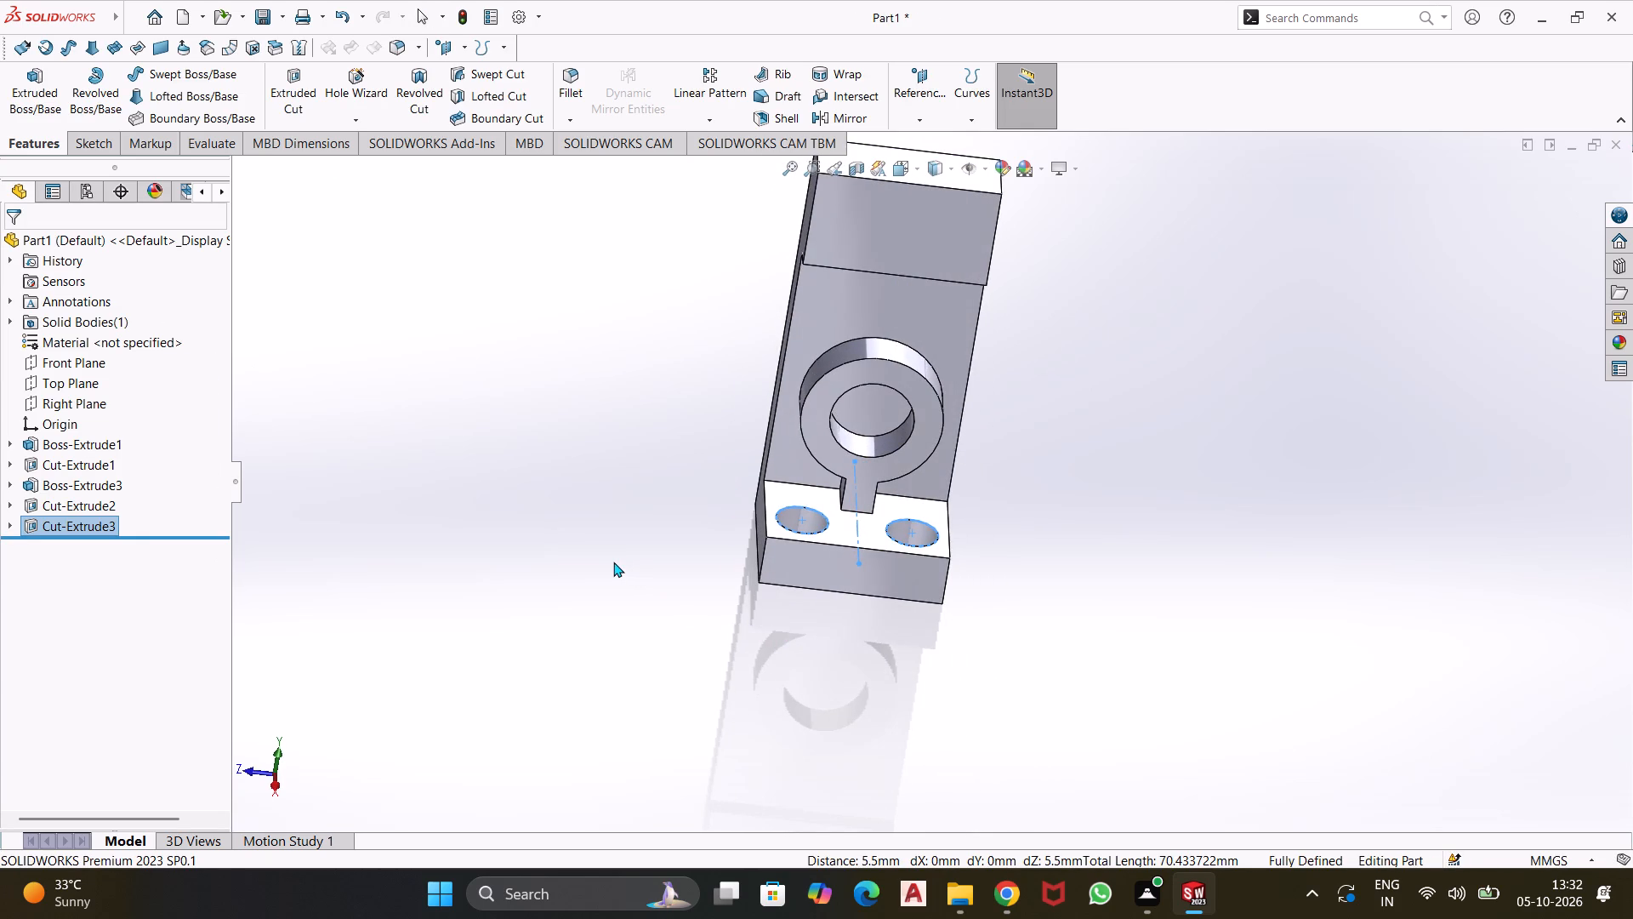
pyautogui.click(613, 562)
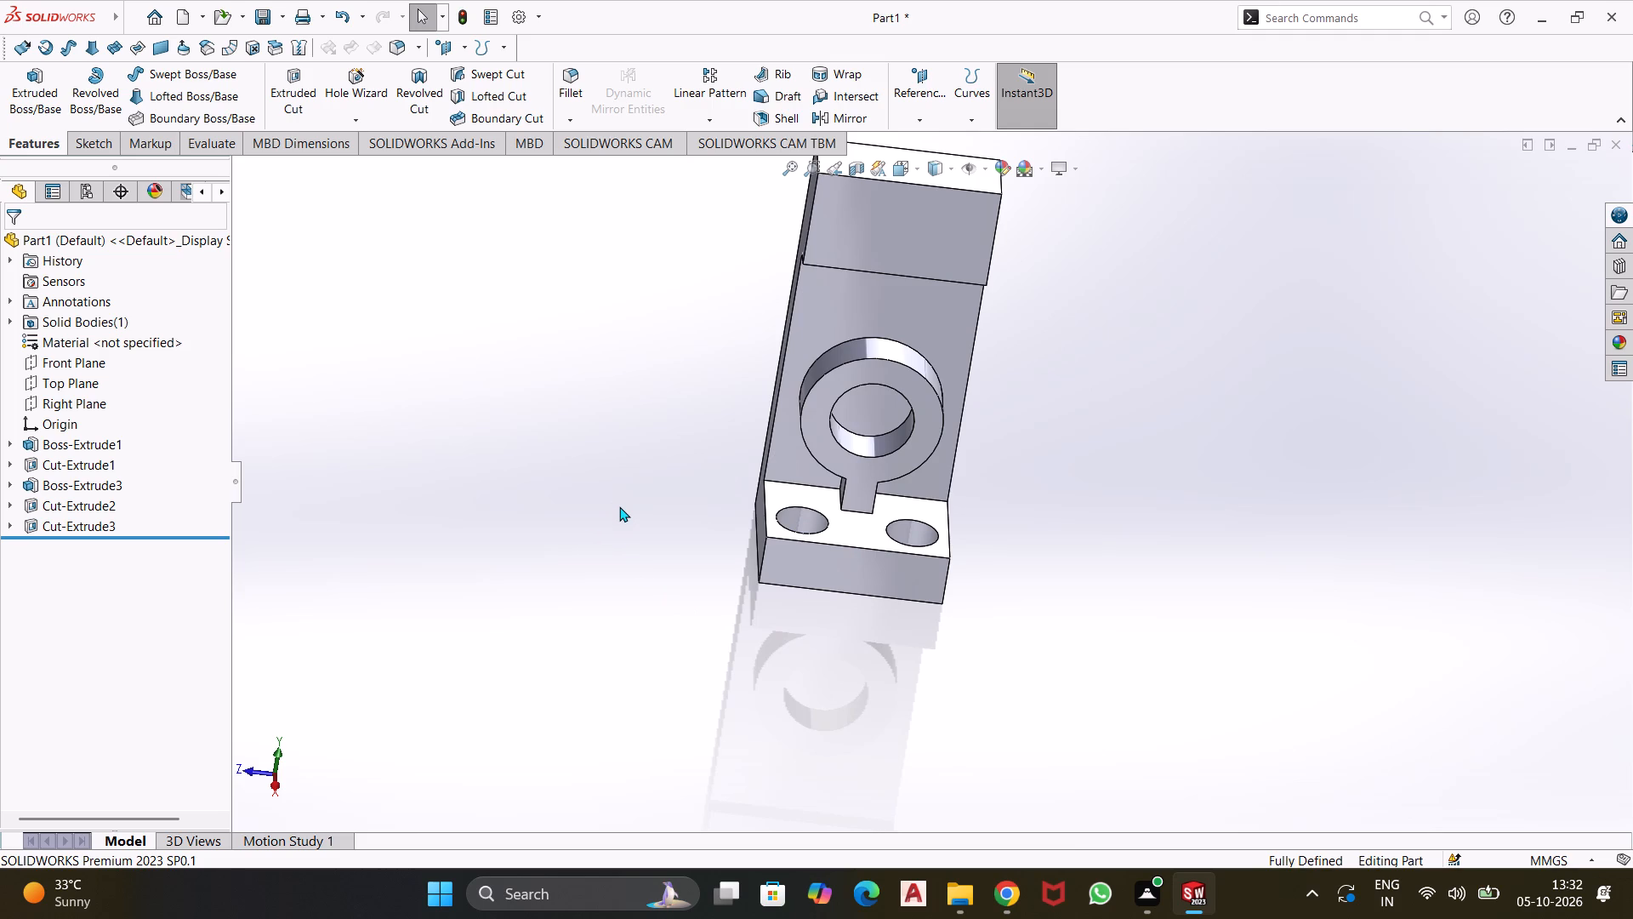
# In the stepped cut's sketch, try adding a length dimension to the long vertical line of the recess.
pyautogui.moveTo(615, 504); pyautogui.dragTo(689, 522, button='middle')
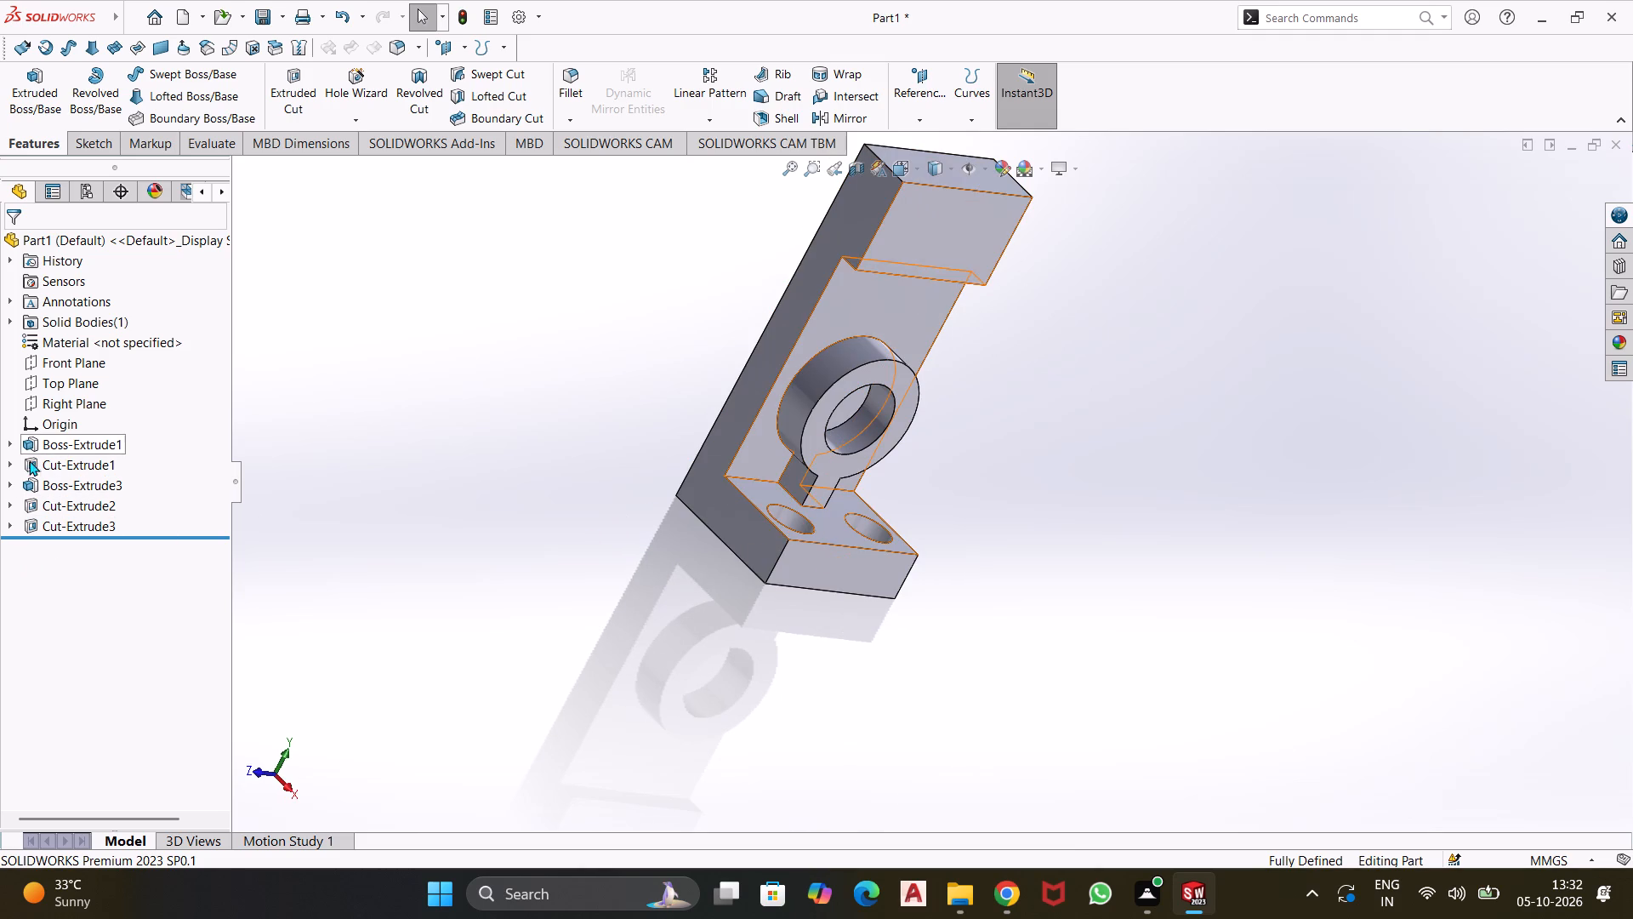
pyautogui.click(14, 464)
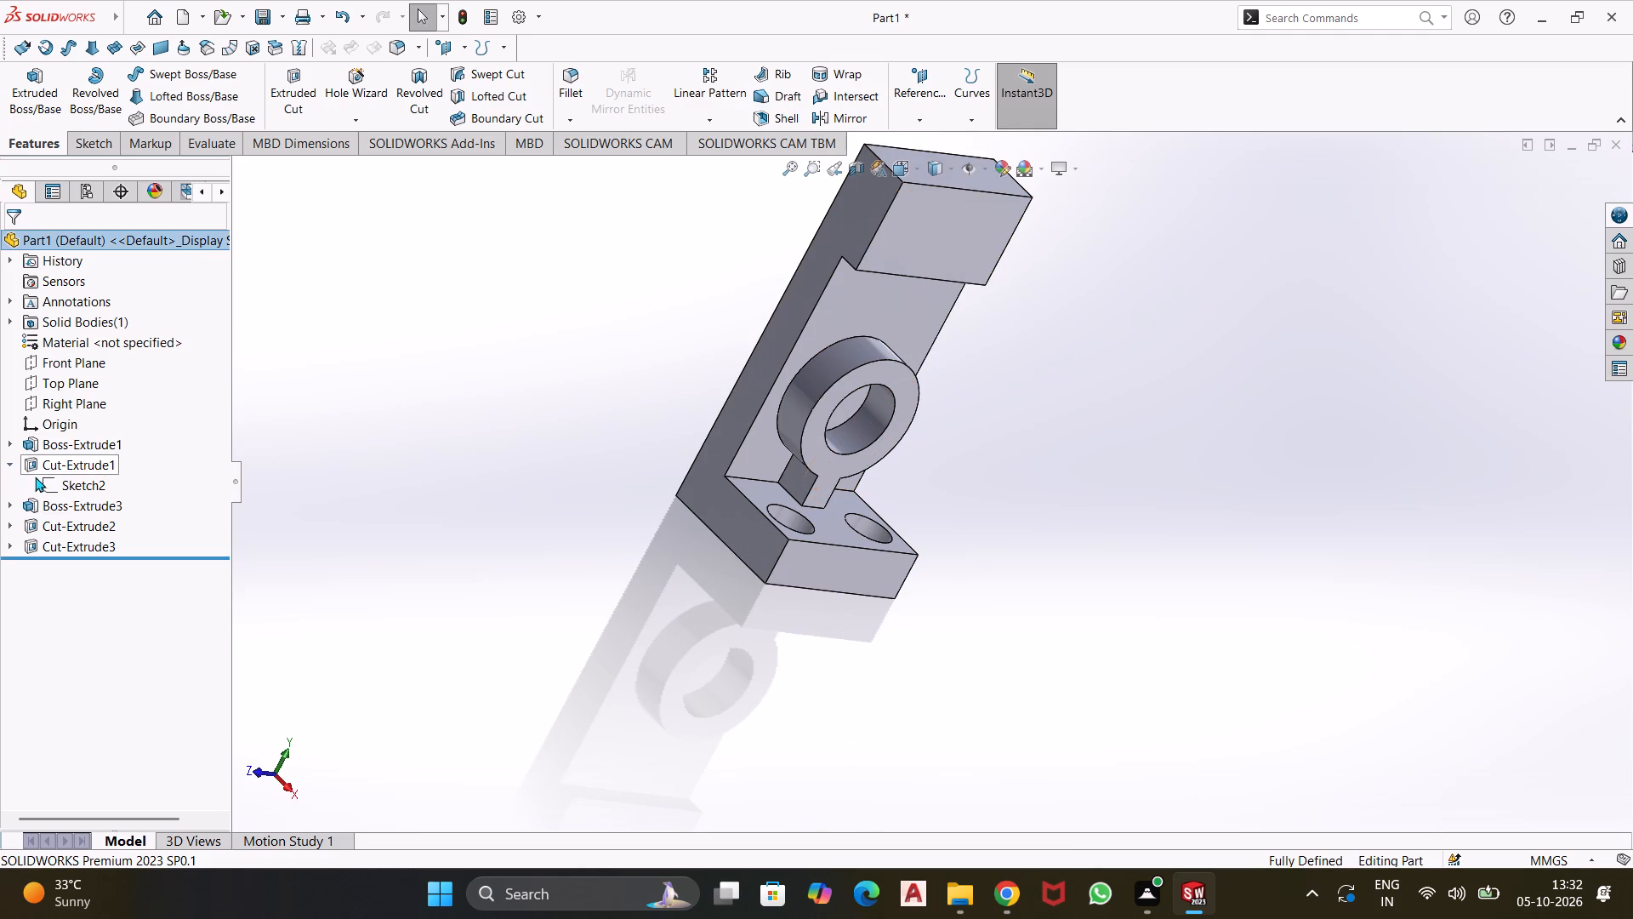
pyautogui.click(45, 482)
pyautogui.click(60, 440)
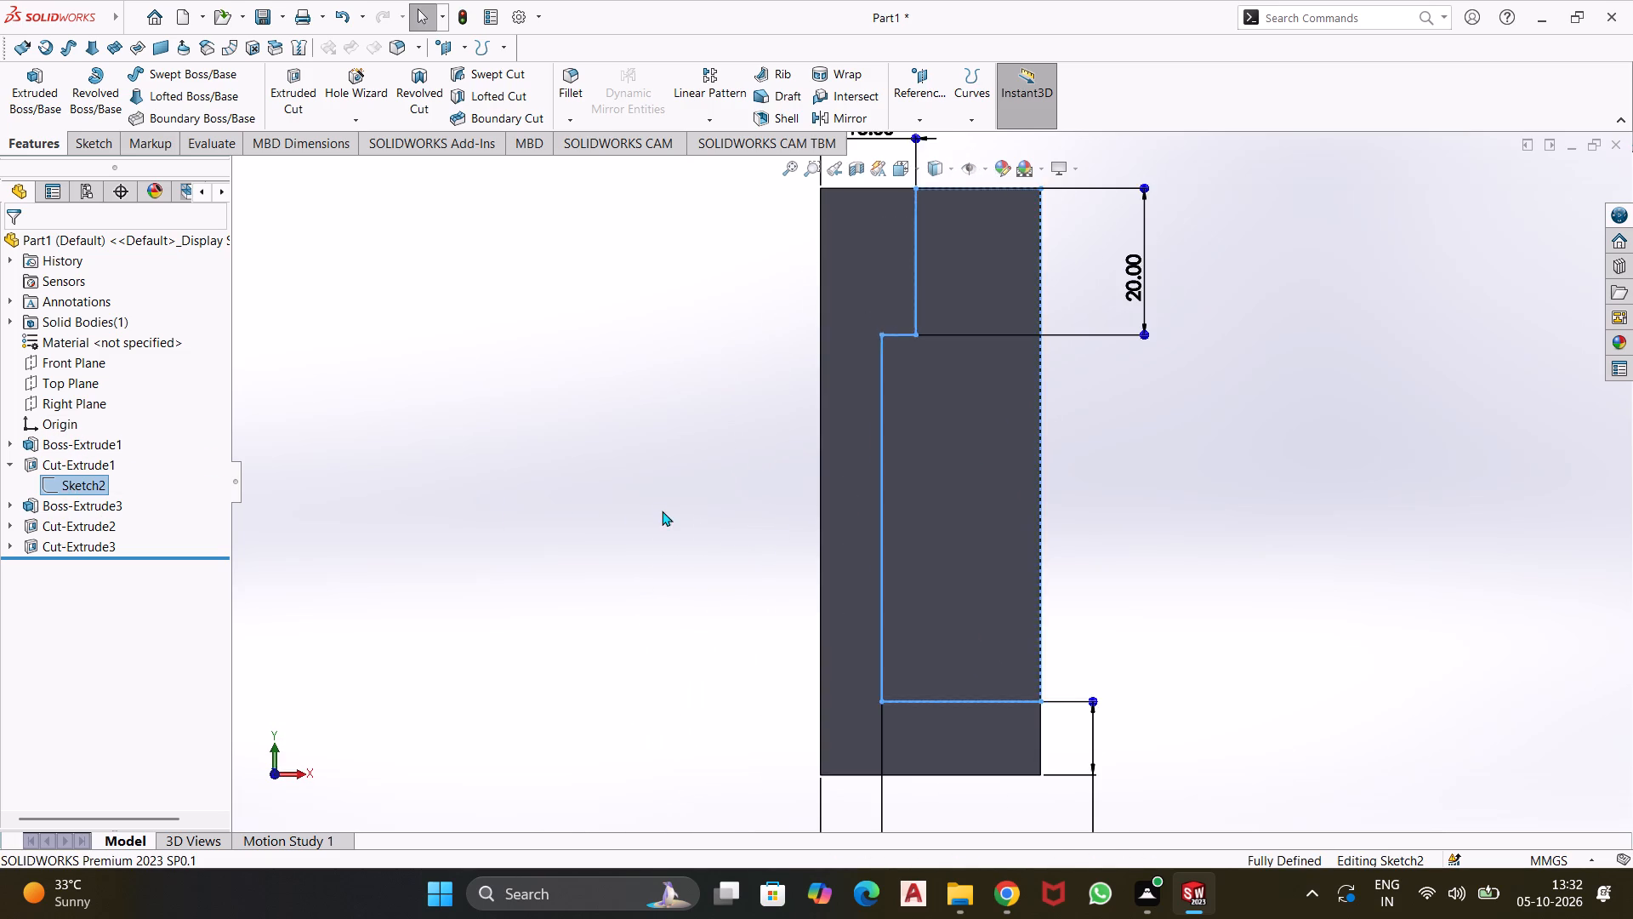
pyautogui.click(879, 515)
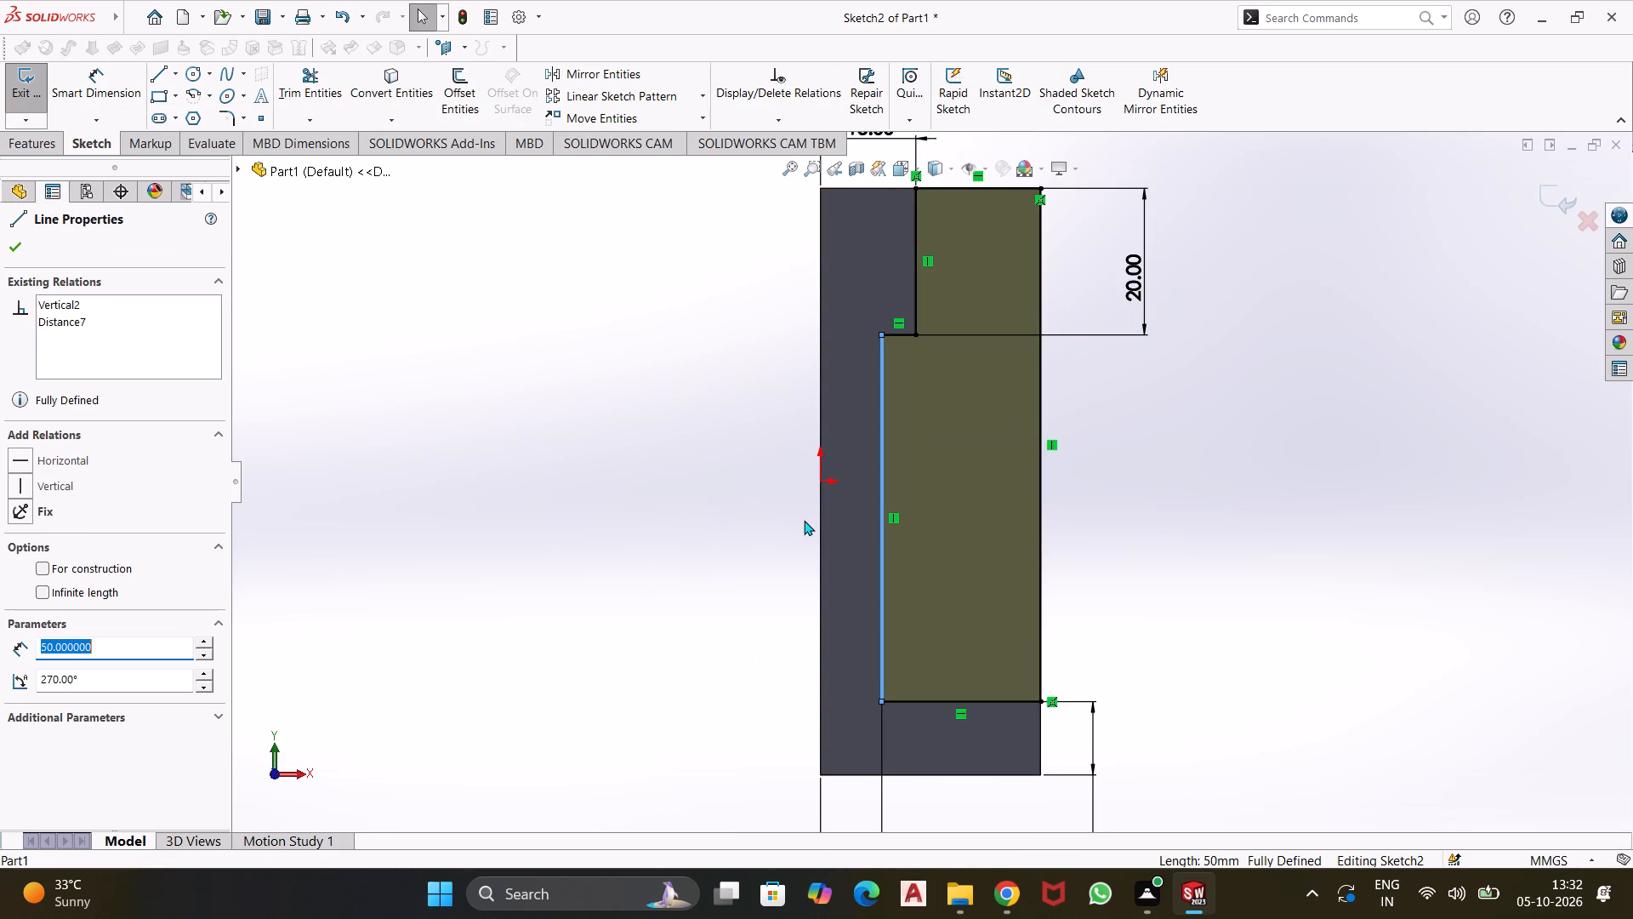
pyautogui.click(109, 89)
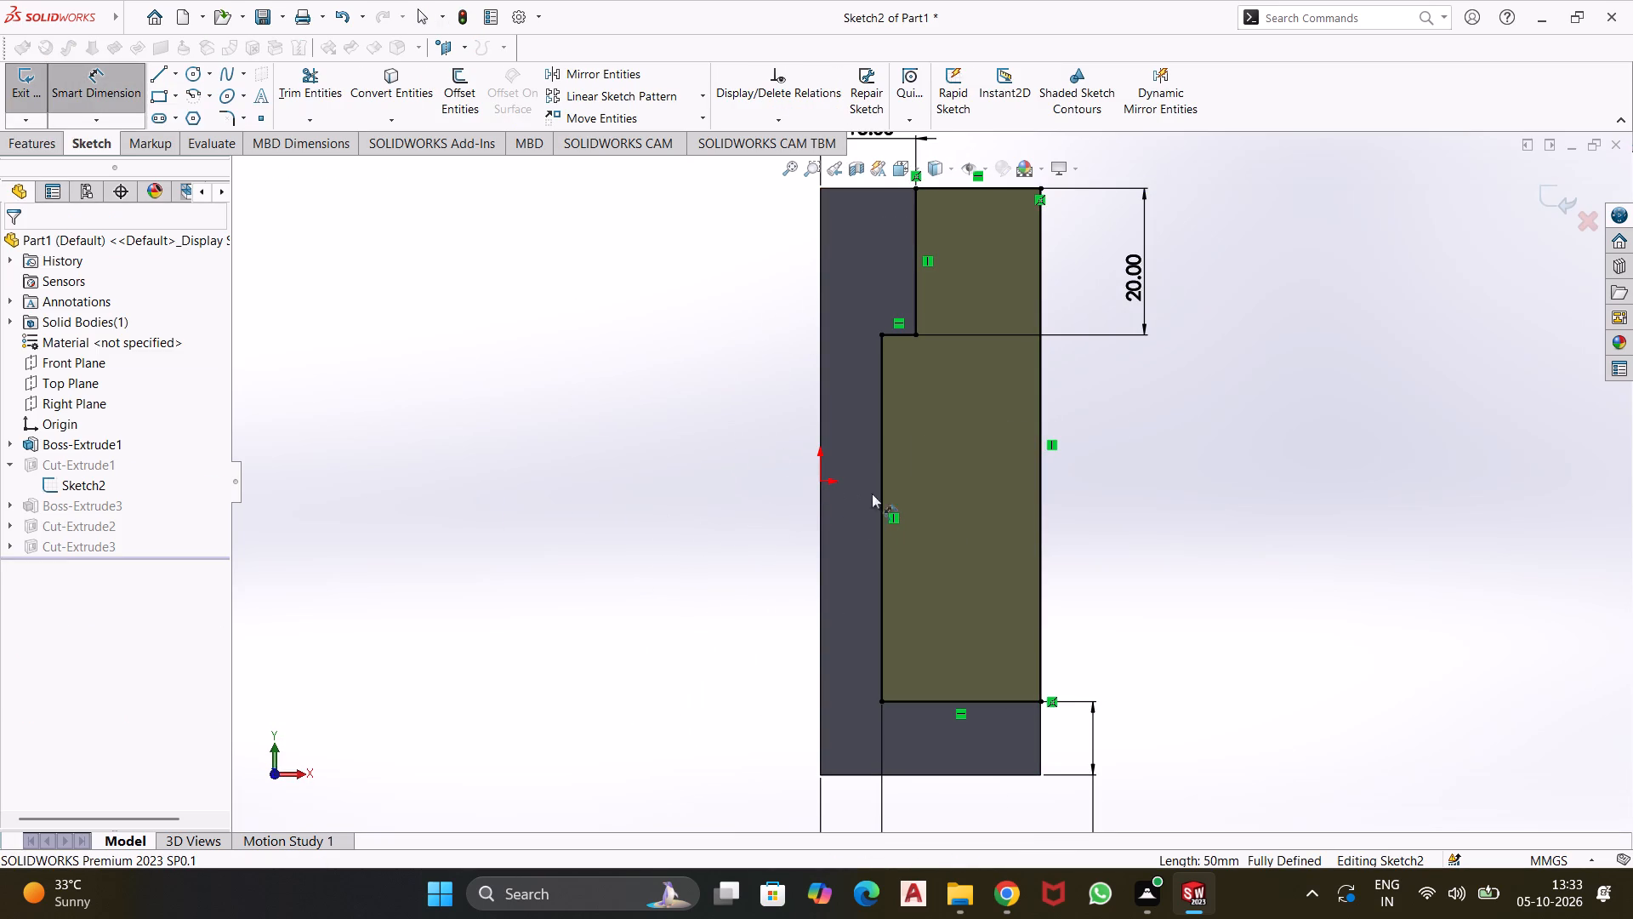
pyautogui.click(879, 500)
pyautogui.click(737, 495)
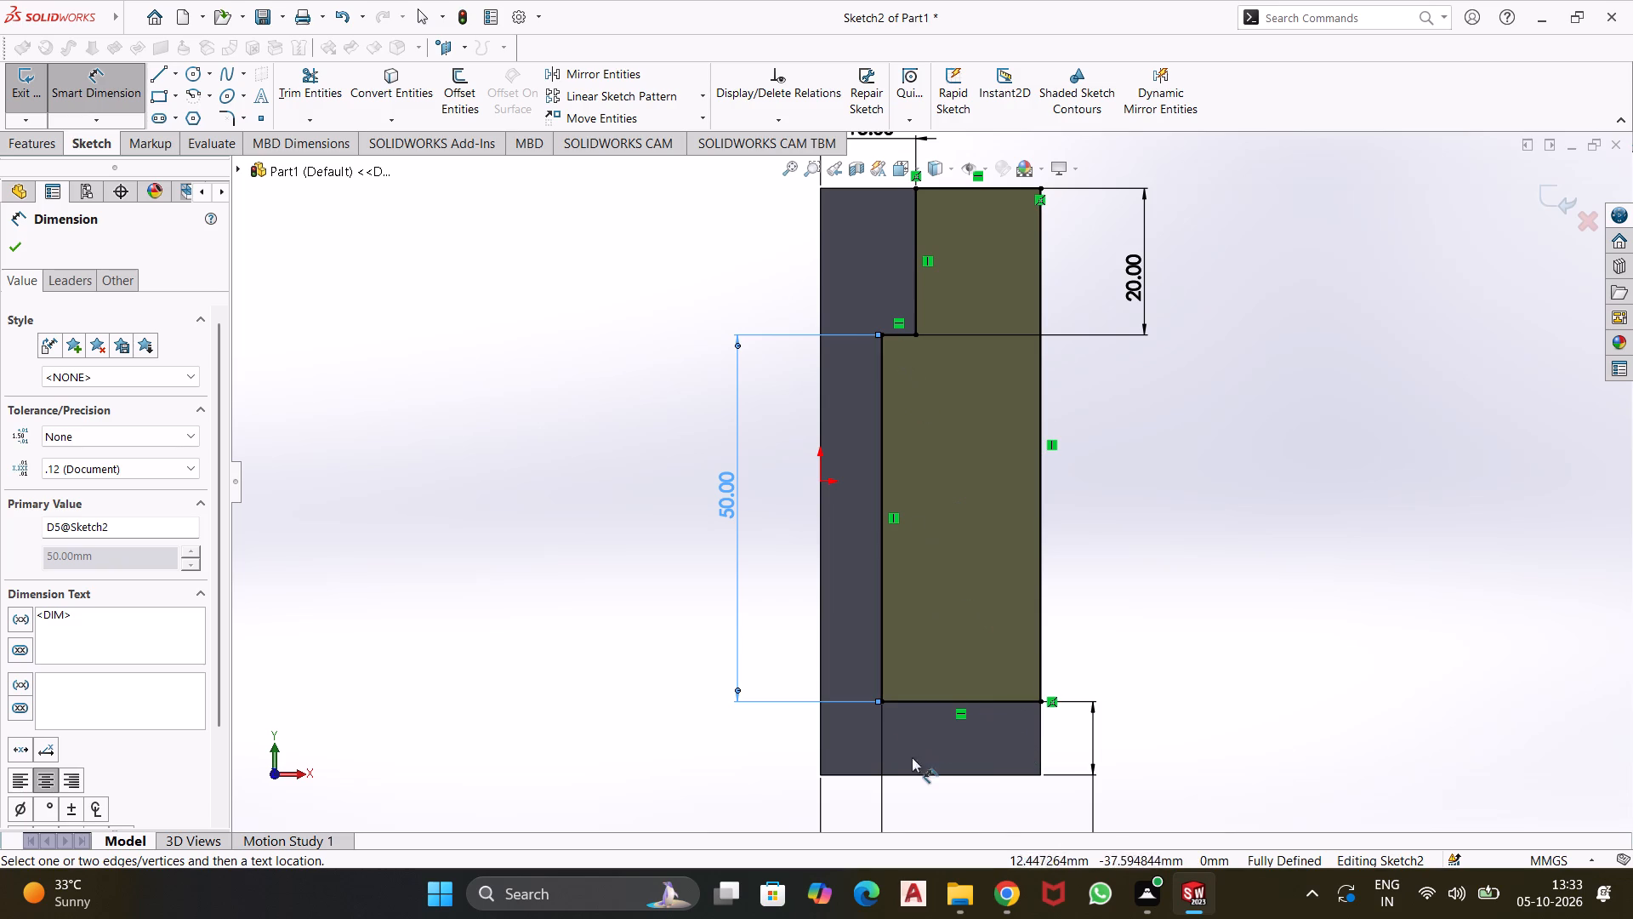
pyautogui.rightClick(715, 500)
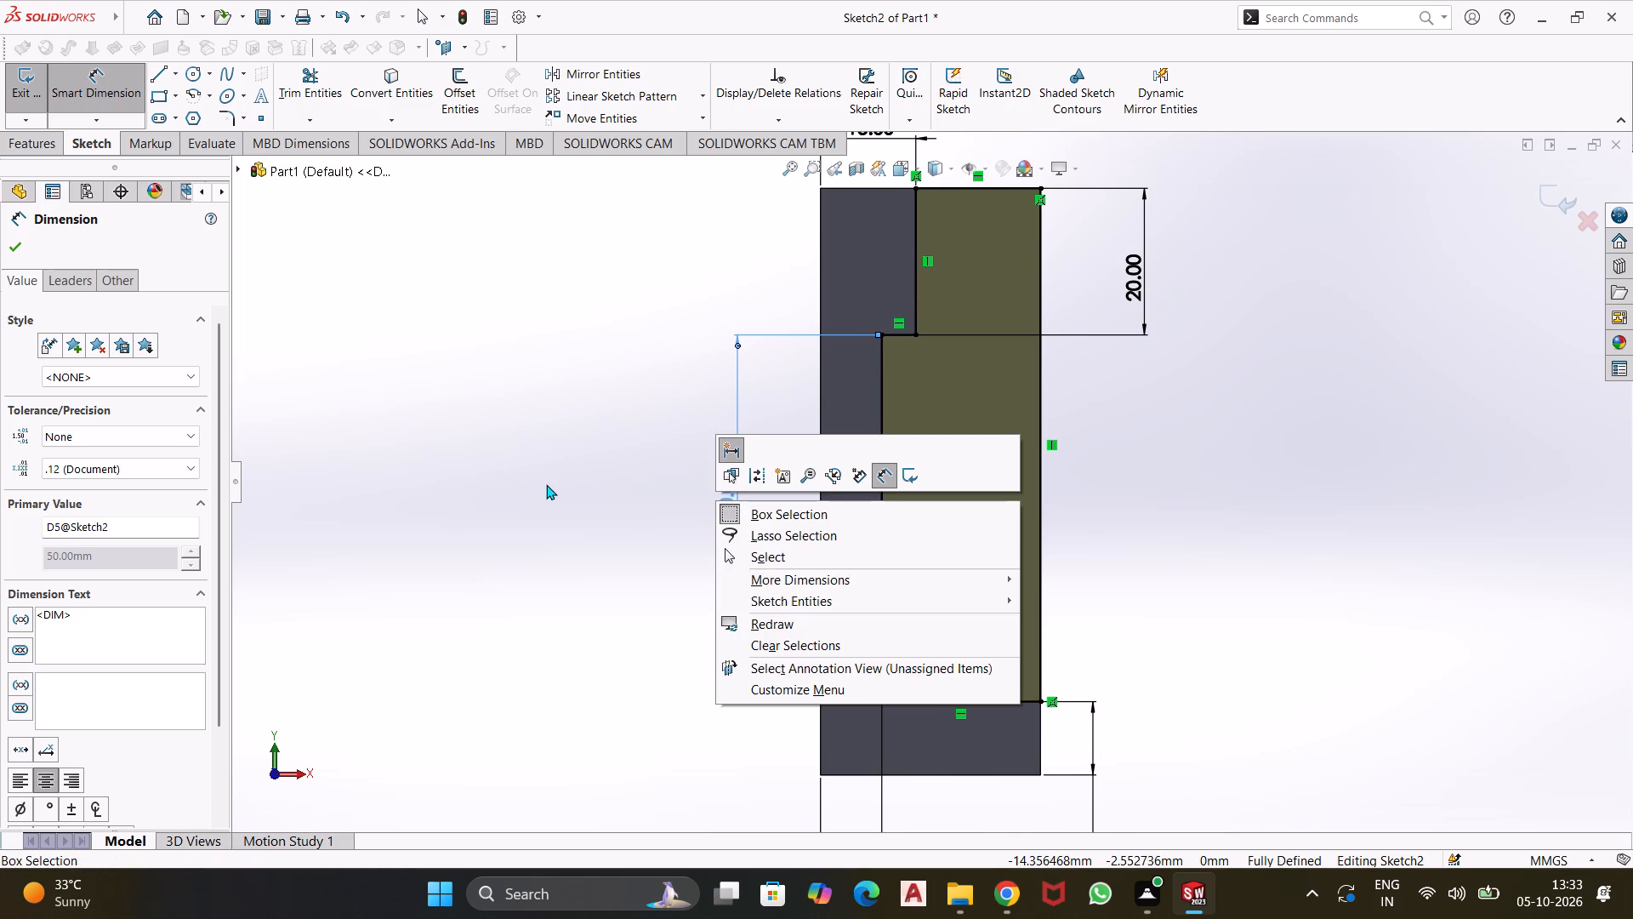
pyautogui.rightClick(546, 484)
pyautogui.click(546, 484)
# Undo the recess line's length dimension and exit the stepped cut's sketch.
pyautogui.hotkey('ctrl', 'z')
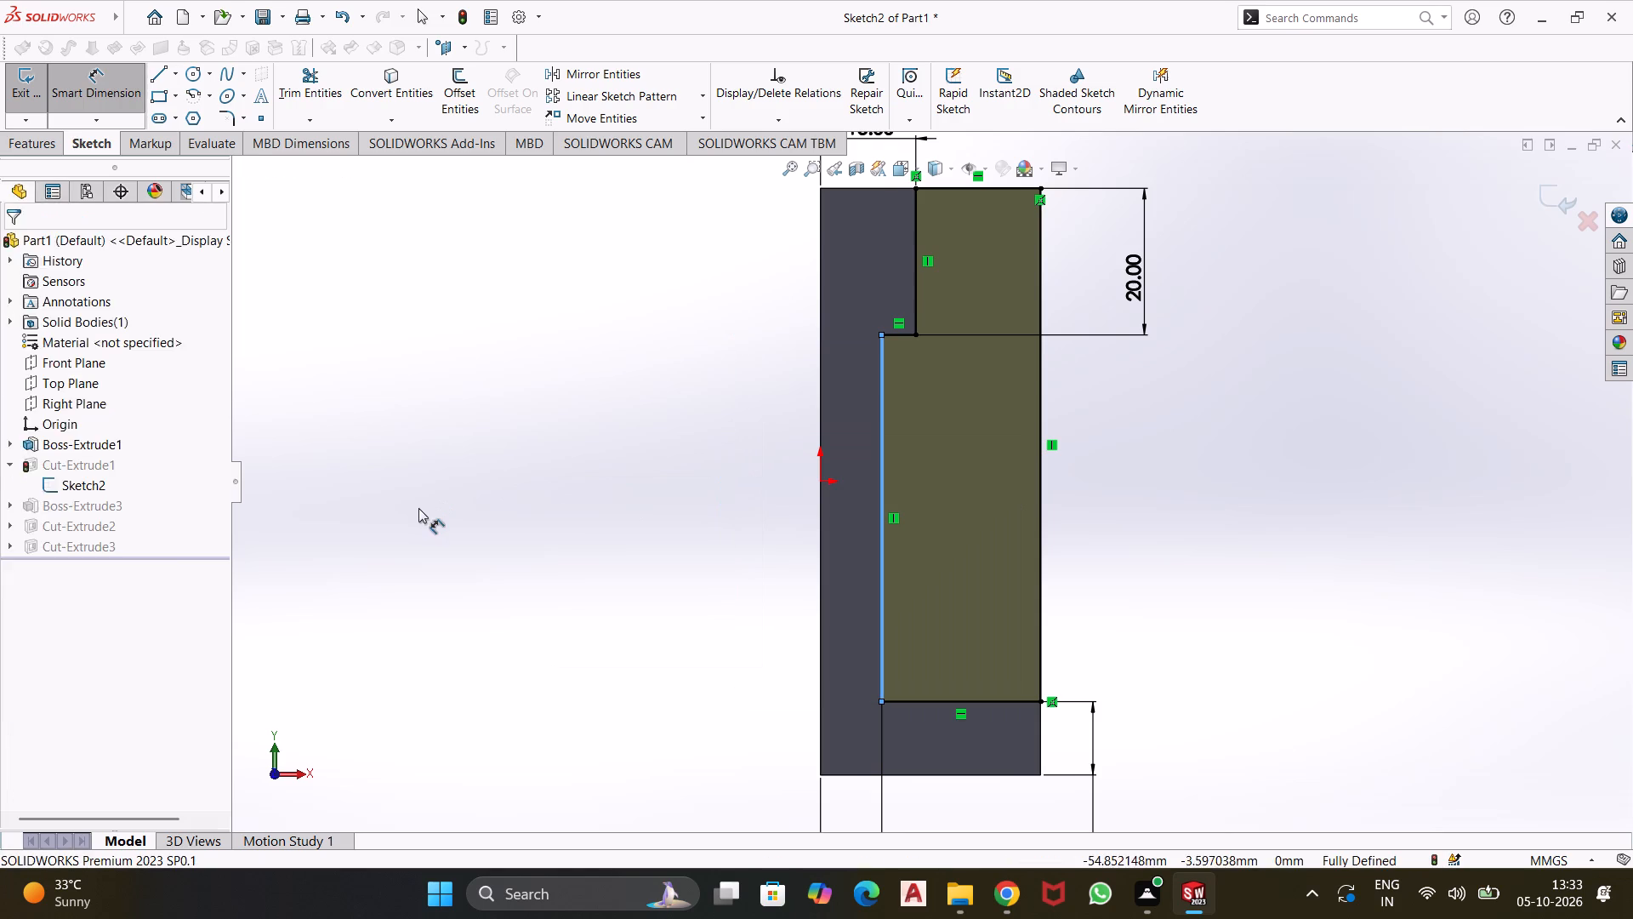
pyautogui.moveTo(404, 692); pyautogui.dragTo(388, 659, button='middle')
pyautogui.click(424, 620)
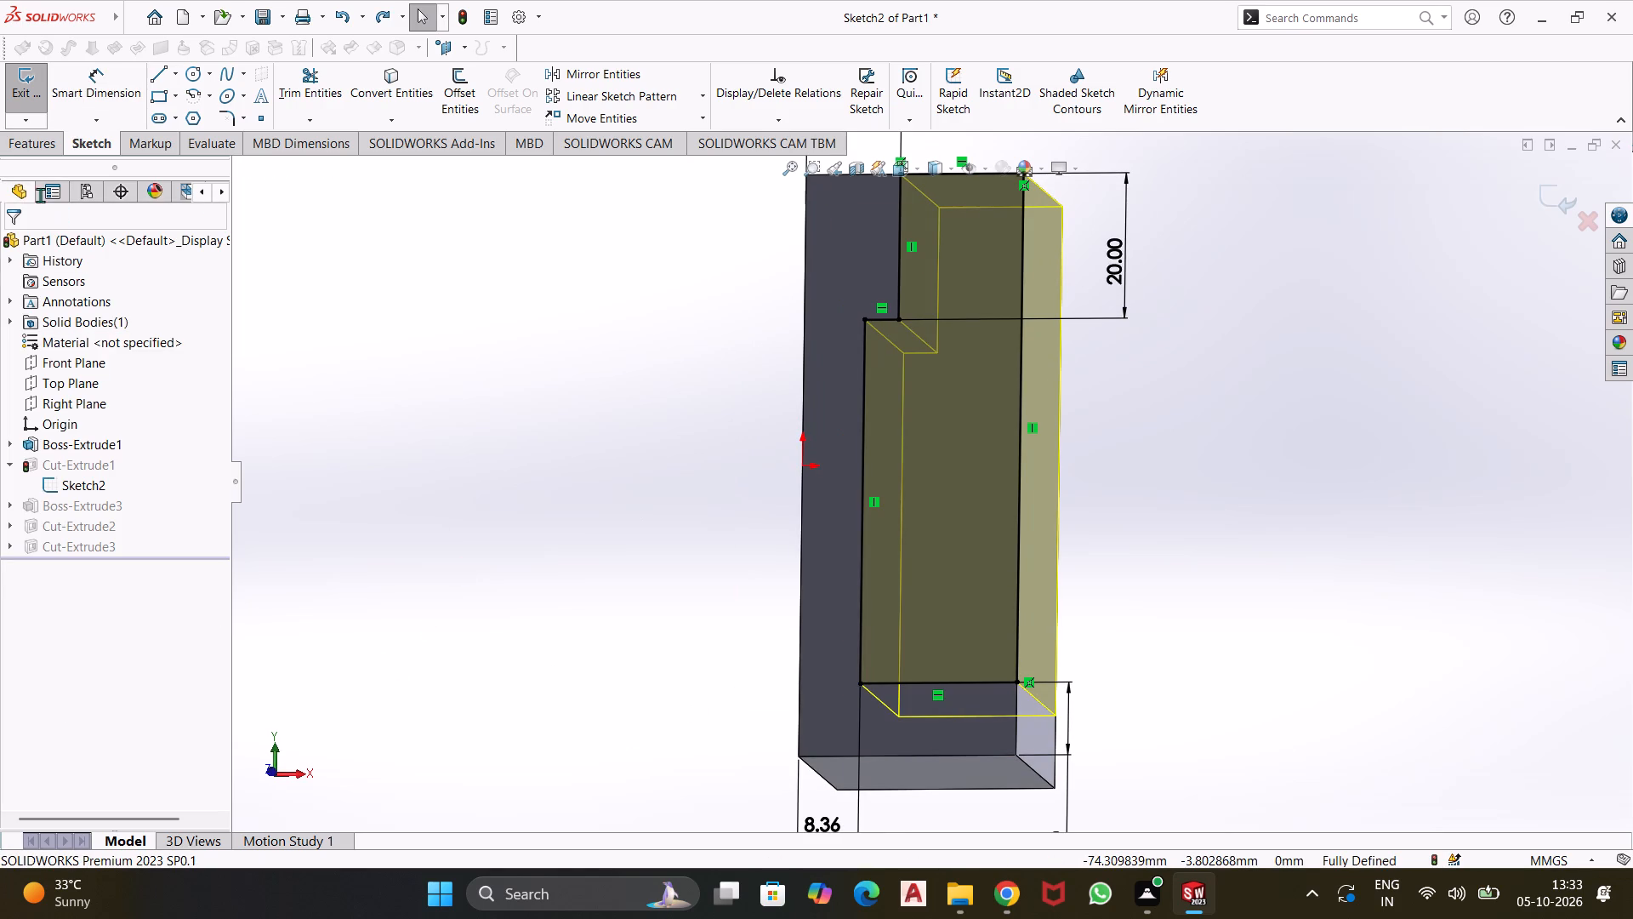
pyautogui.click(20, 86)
# Measure the point-to-point distance from the upper block's underside edge to the bottom edge of the part's side face.
pyautogui.moveTo(526, 541); pyautogui.dragTo(500, 526, button='middle')
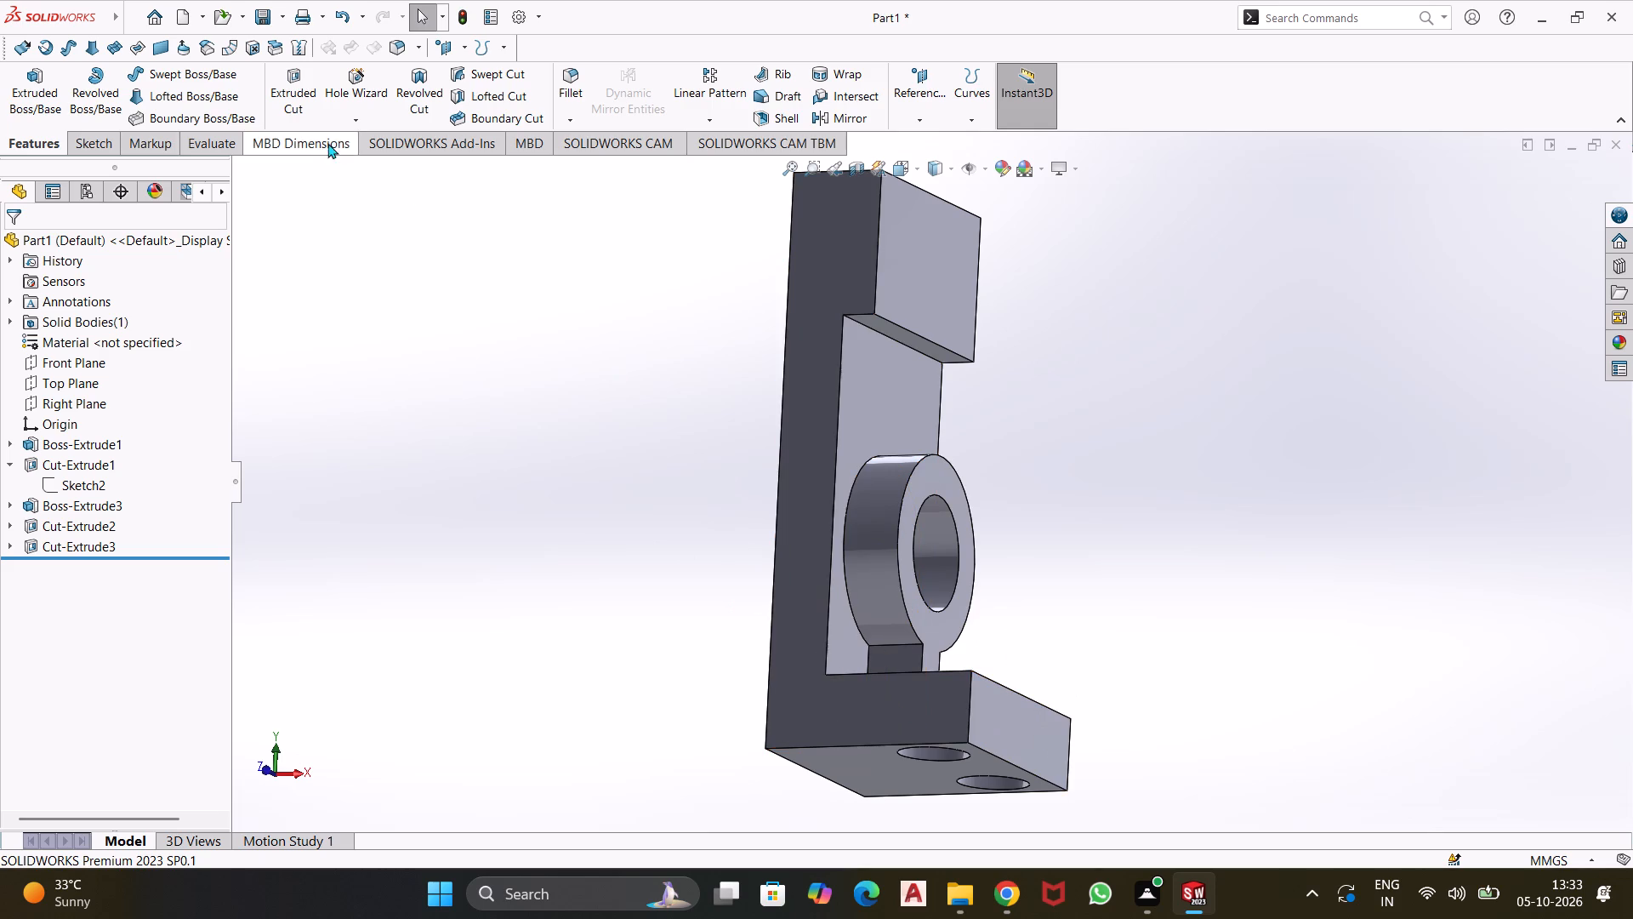
pyautogui.click(236, 150)
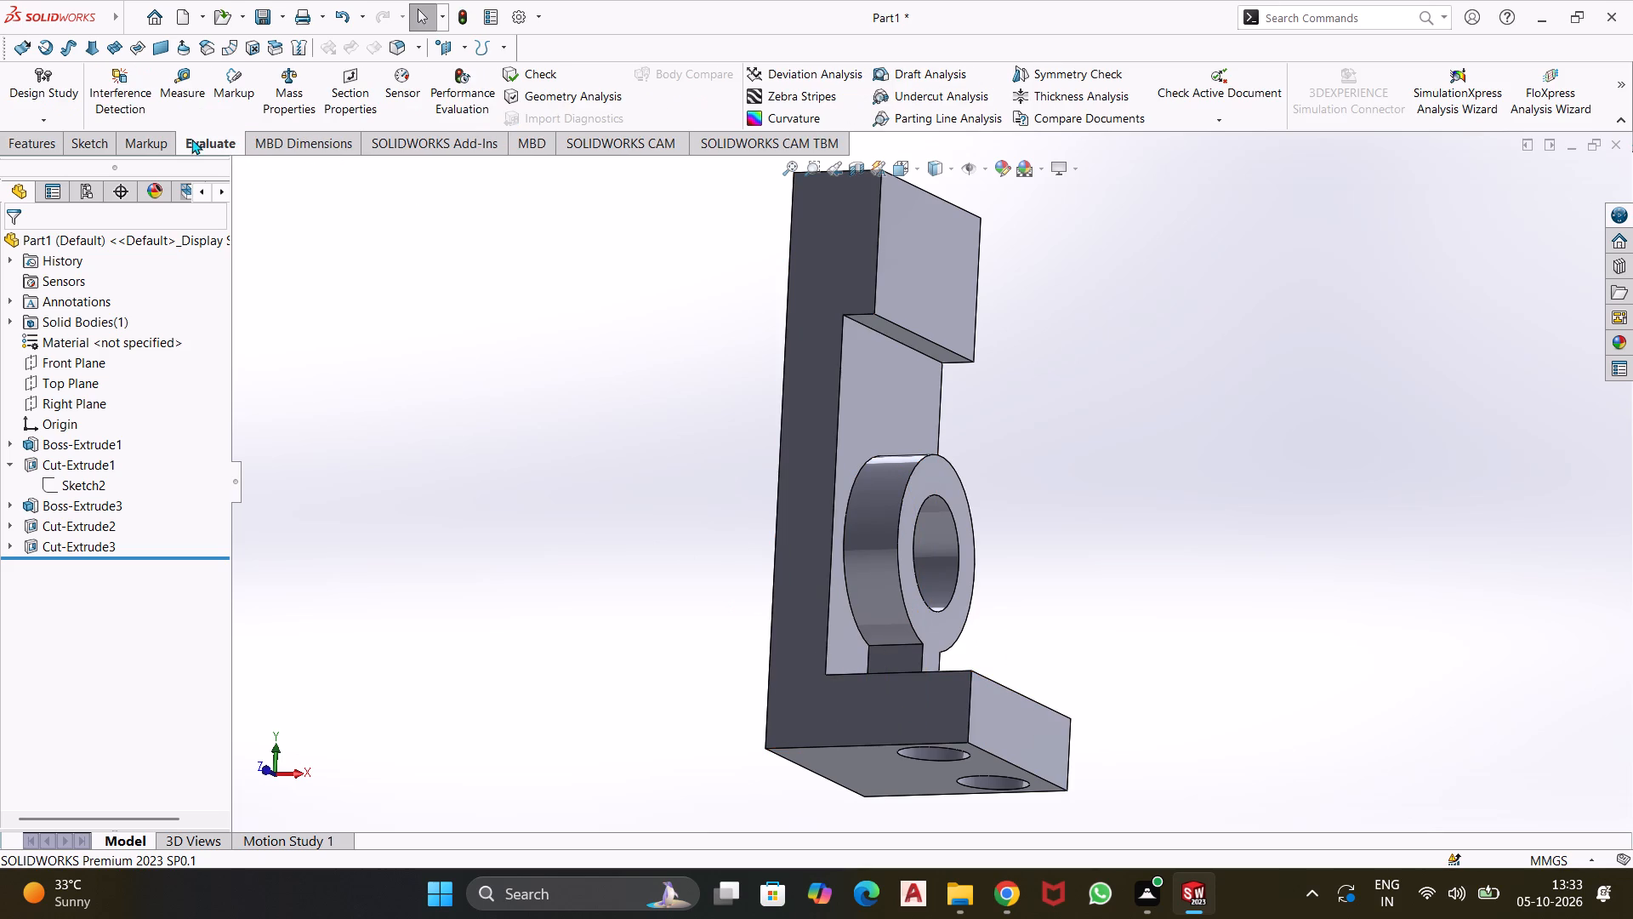
pyautogui.click(188, 92)
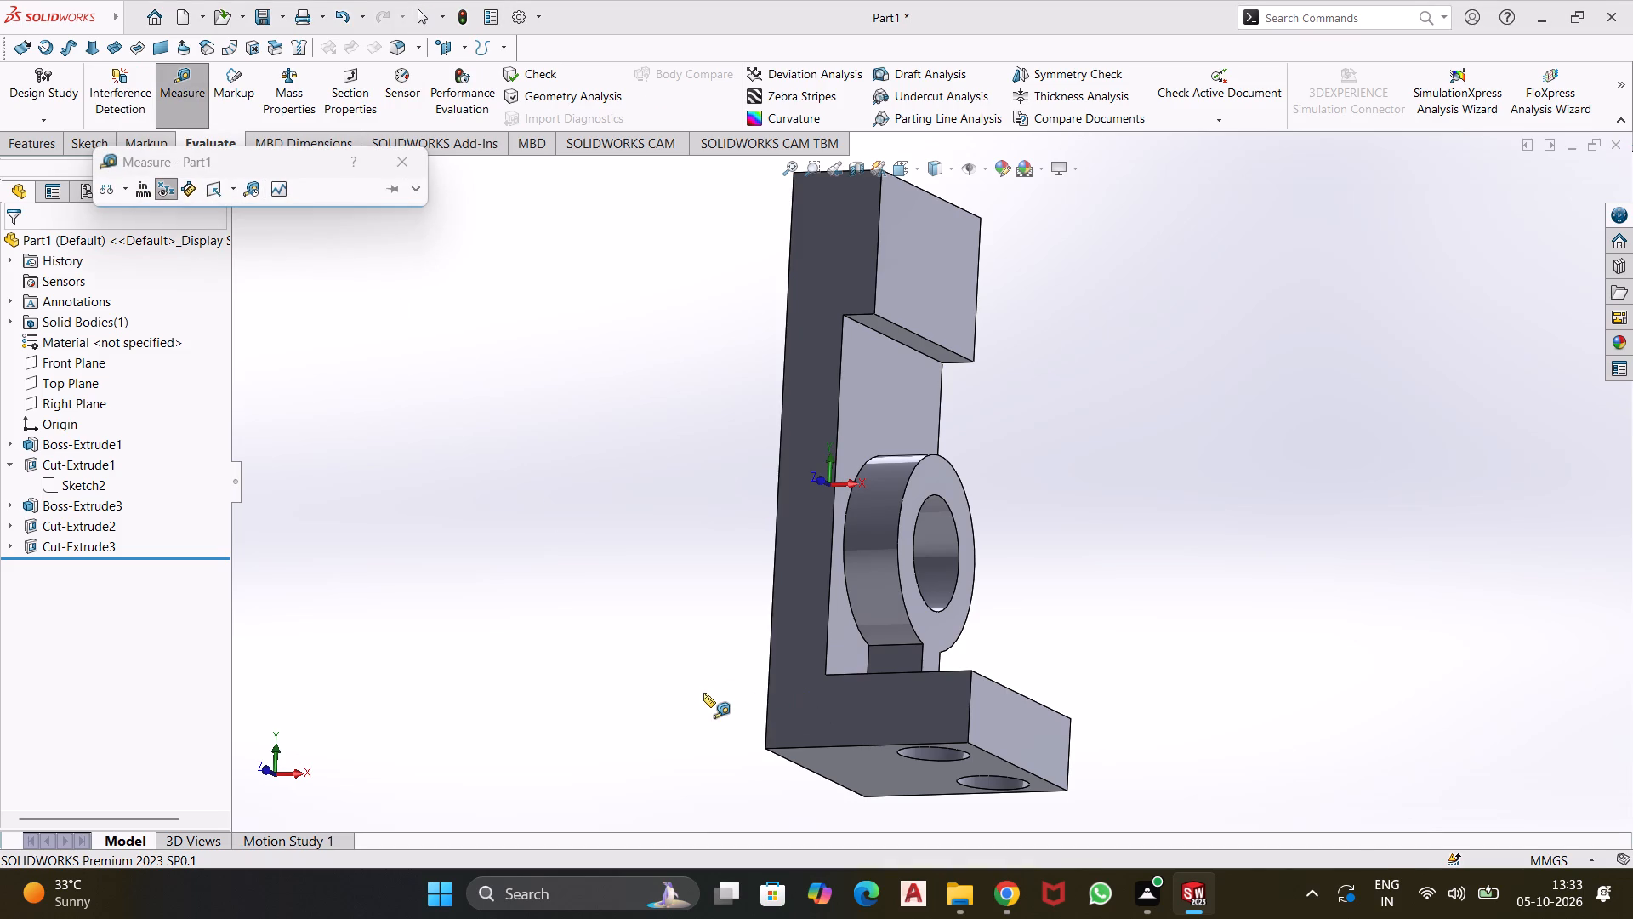
pyautogui.moveTo(703, 693); pyautogui.dragTo(758, 713, button='middle')
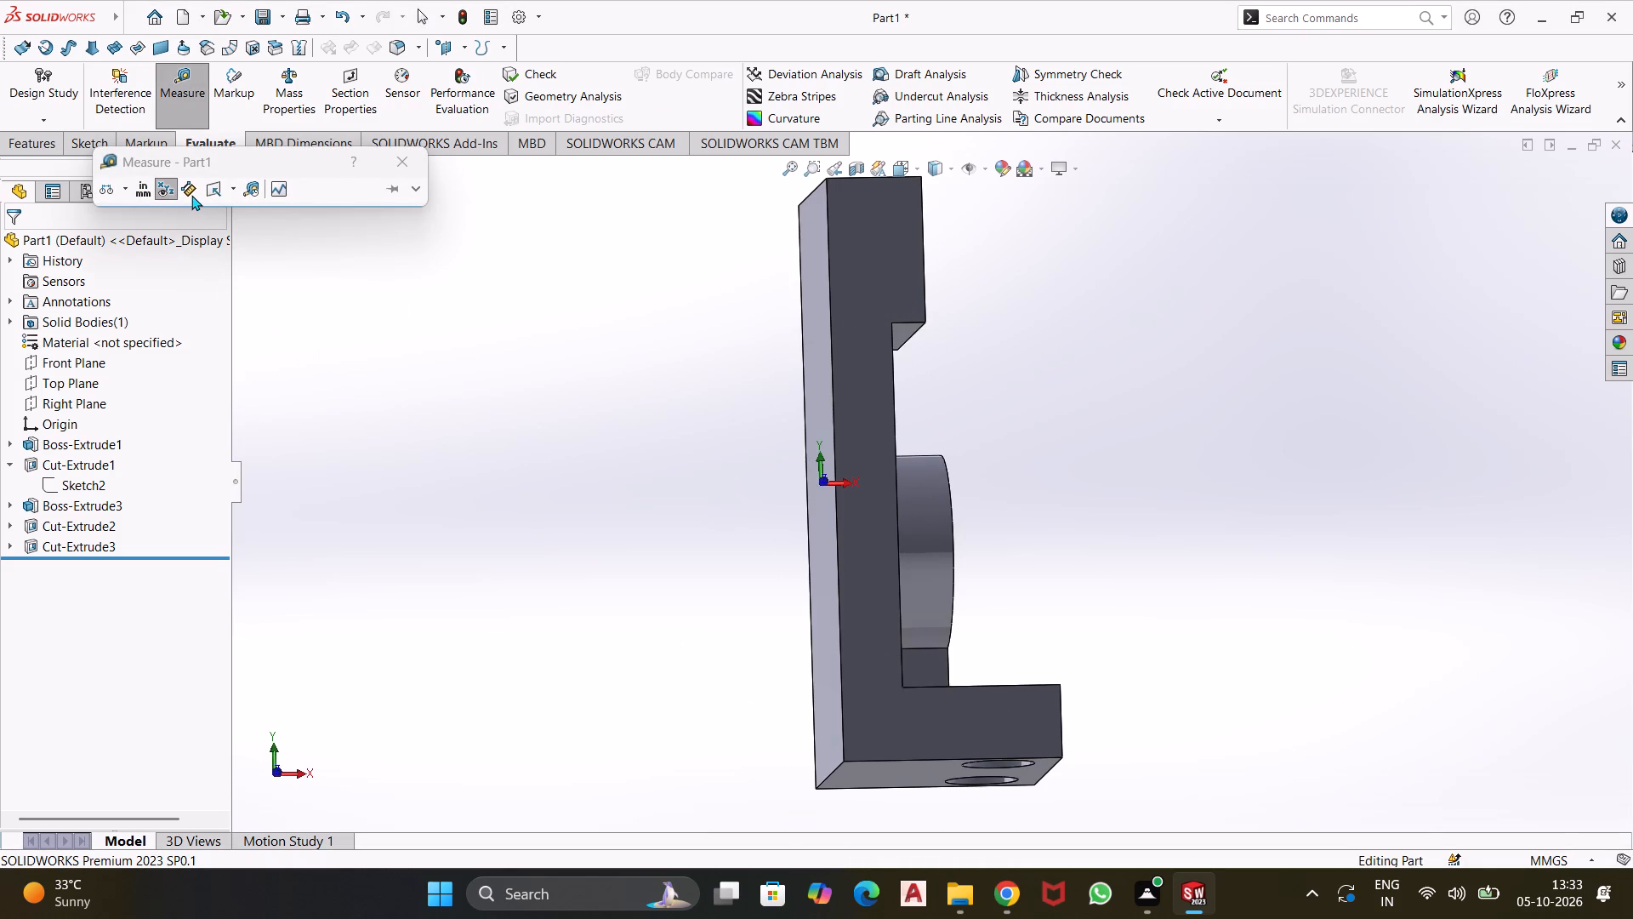
pyautogui.click(191, 195)
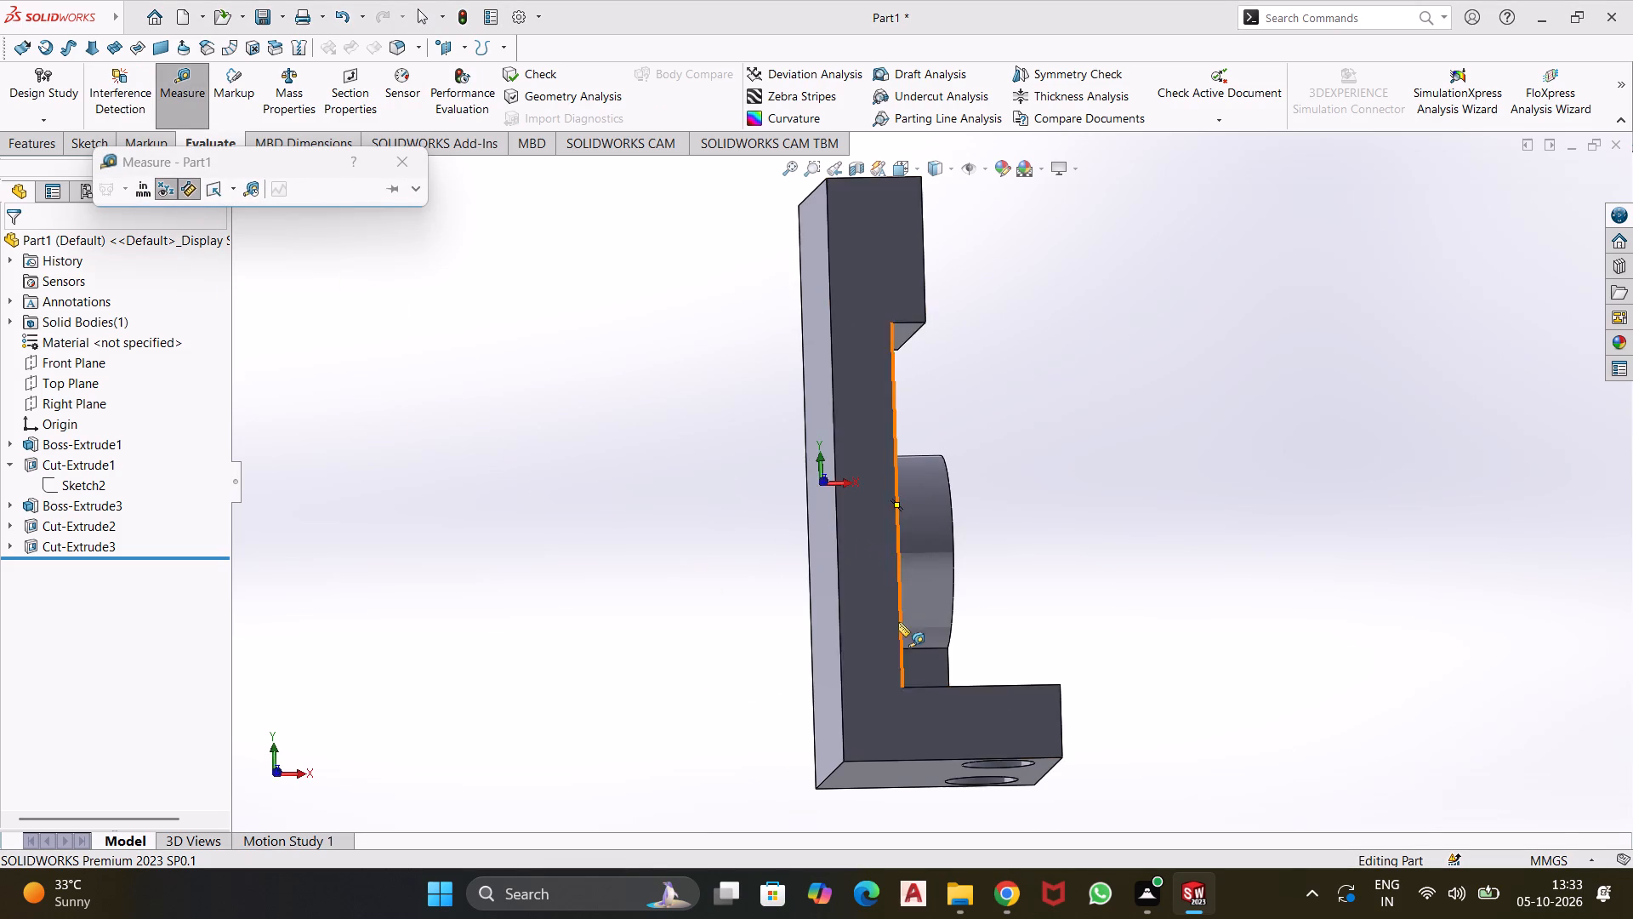
pyautogui.click(900, 324)
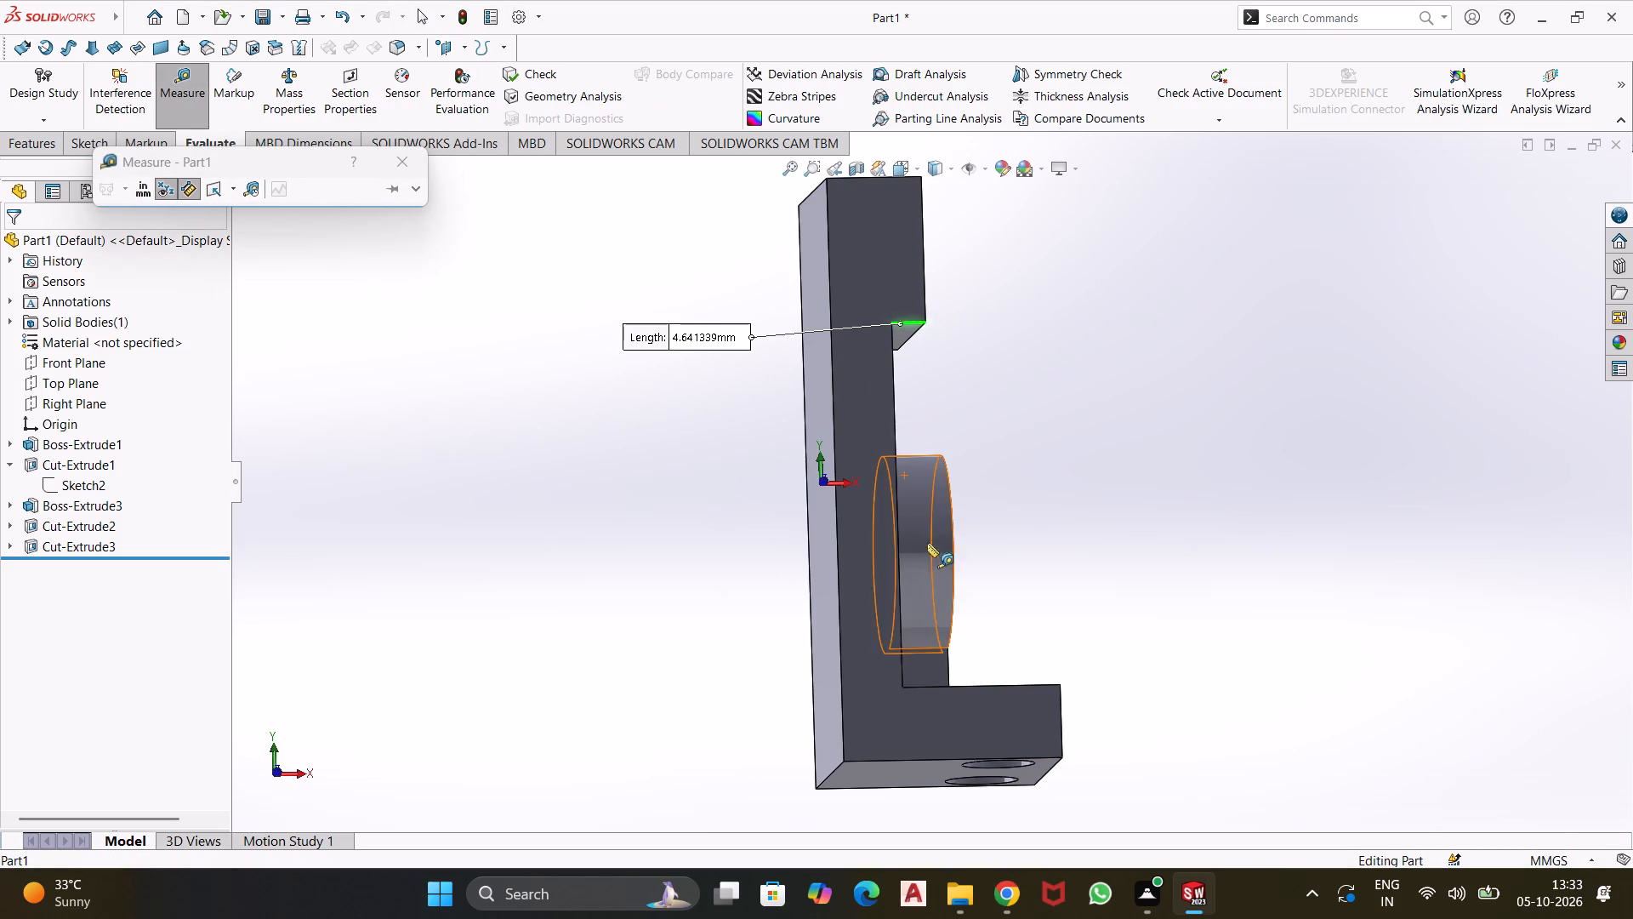
pyautogui.click(930, 759)
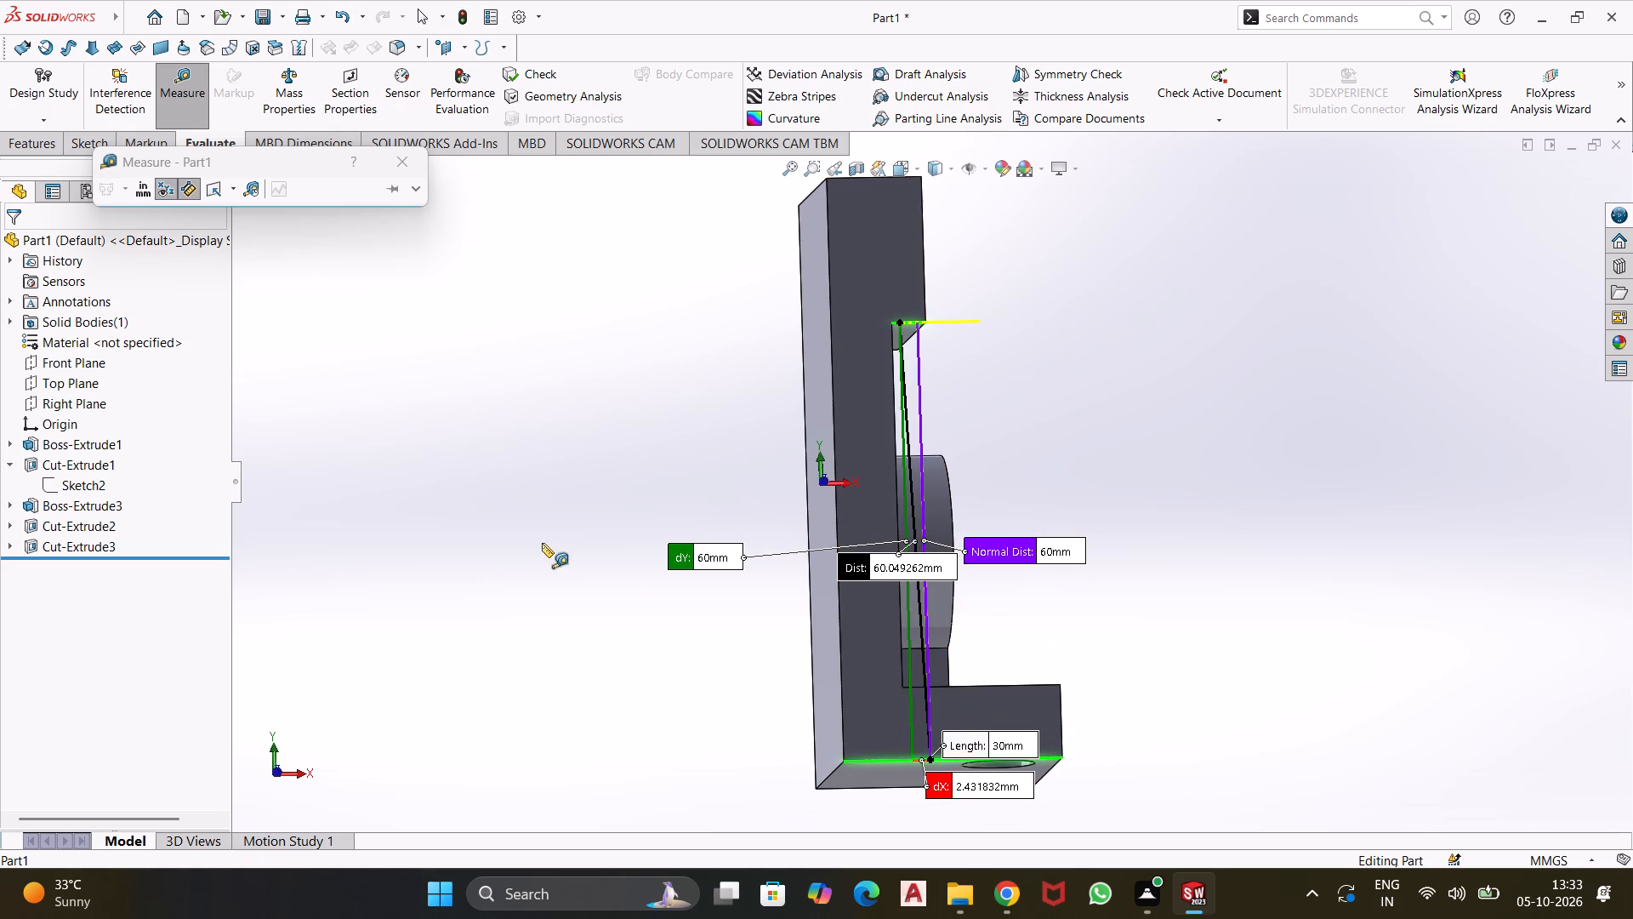
pyautogui.click(402, 165)
# Measure the point-to-point distance from the upper block's underside edge to the ledge's outer vertical edge.
pyautogui.click(165, 84)
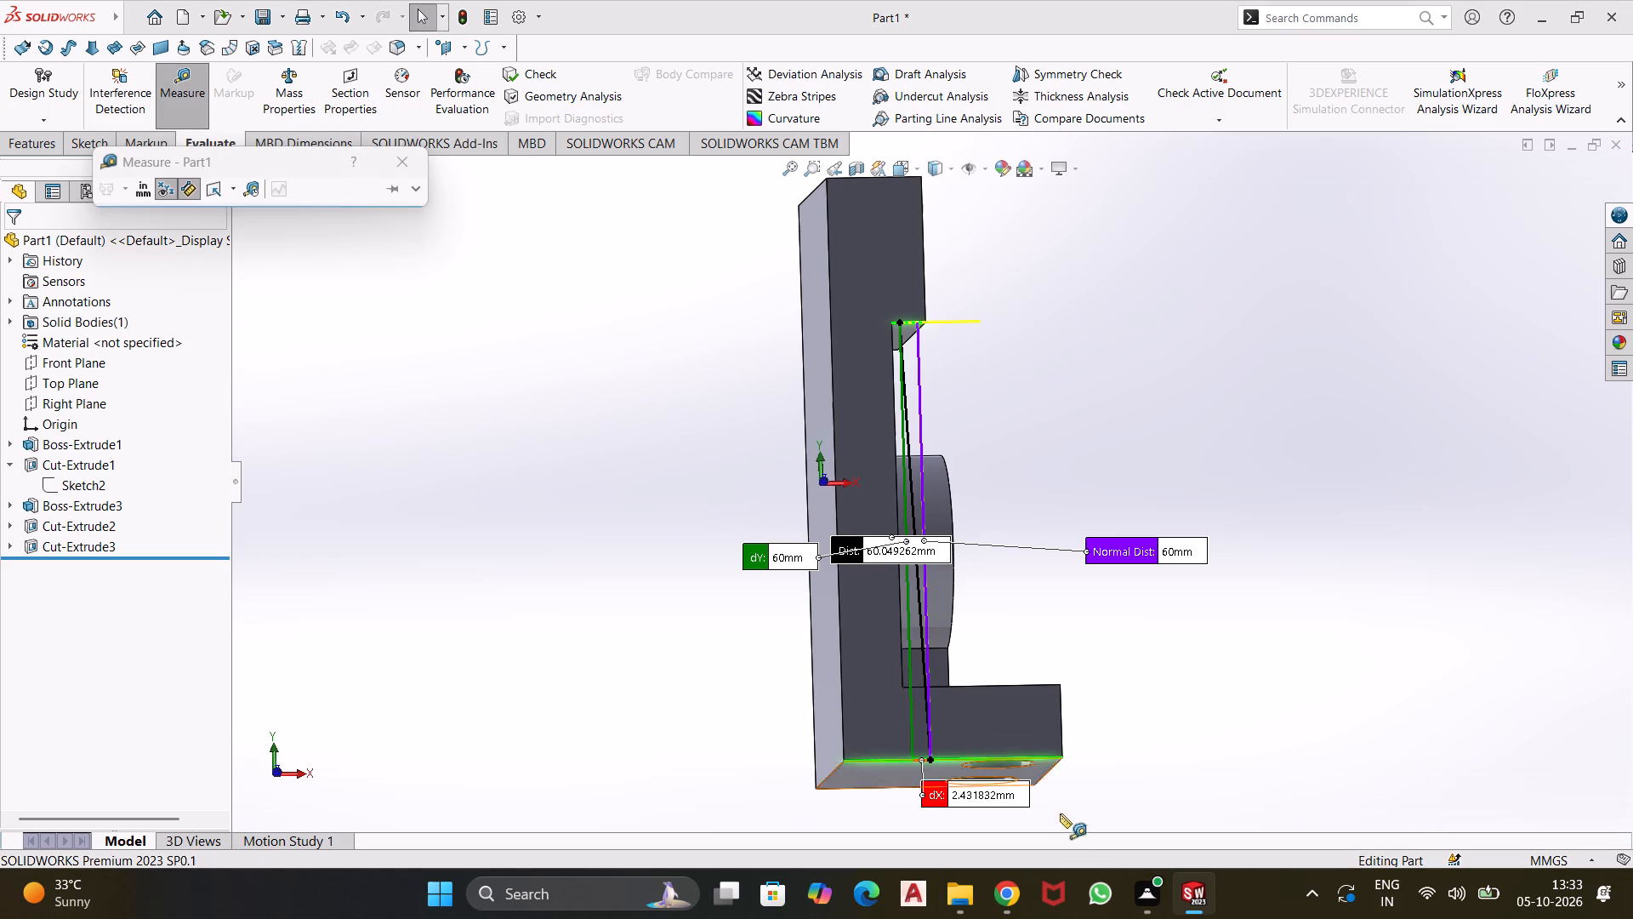
pyautogui.click(1062, 729)
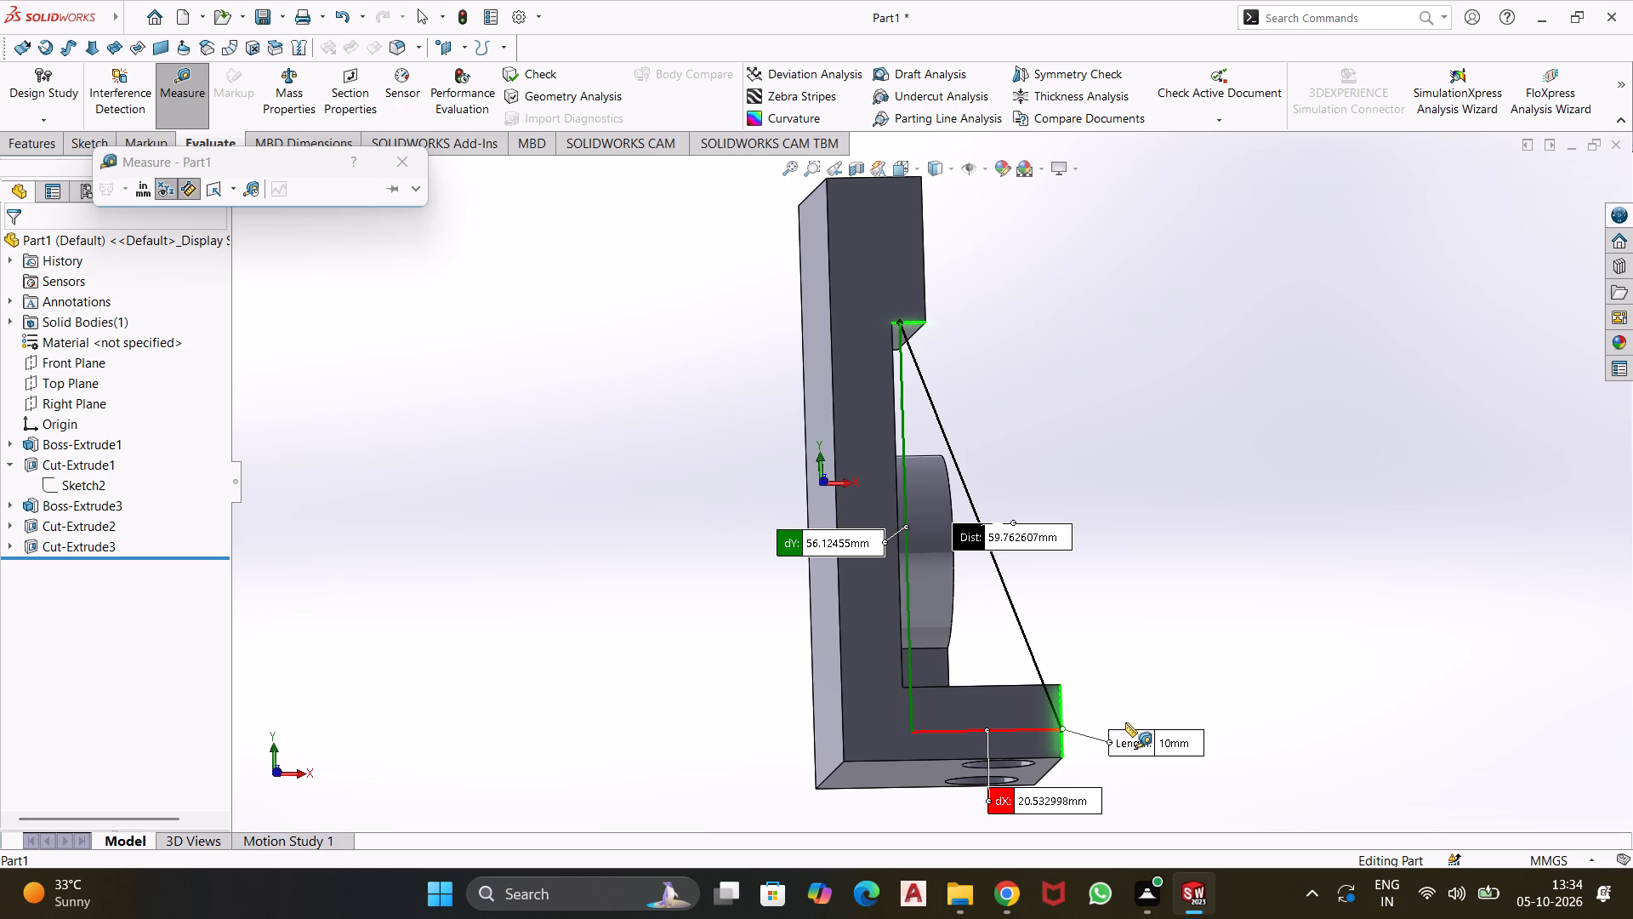
pyautogui.click(409, 163)
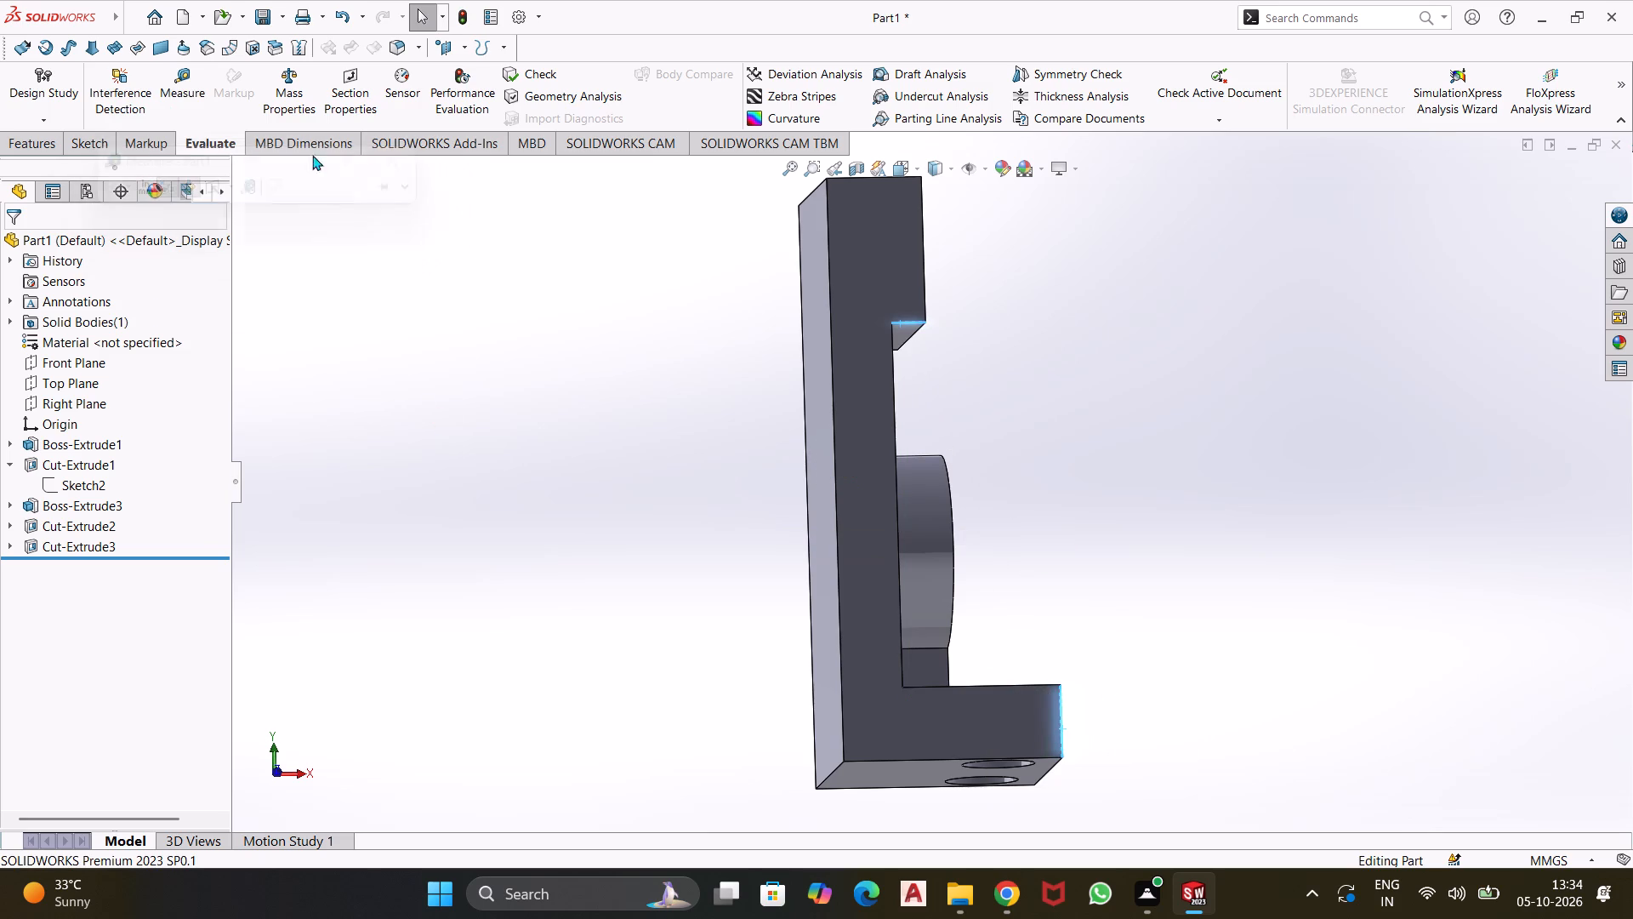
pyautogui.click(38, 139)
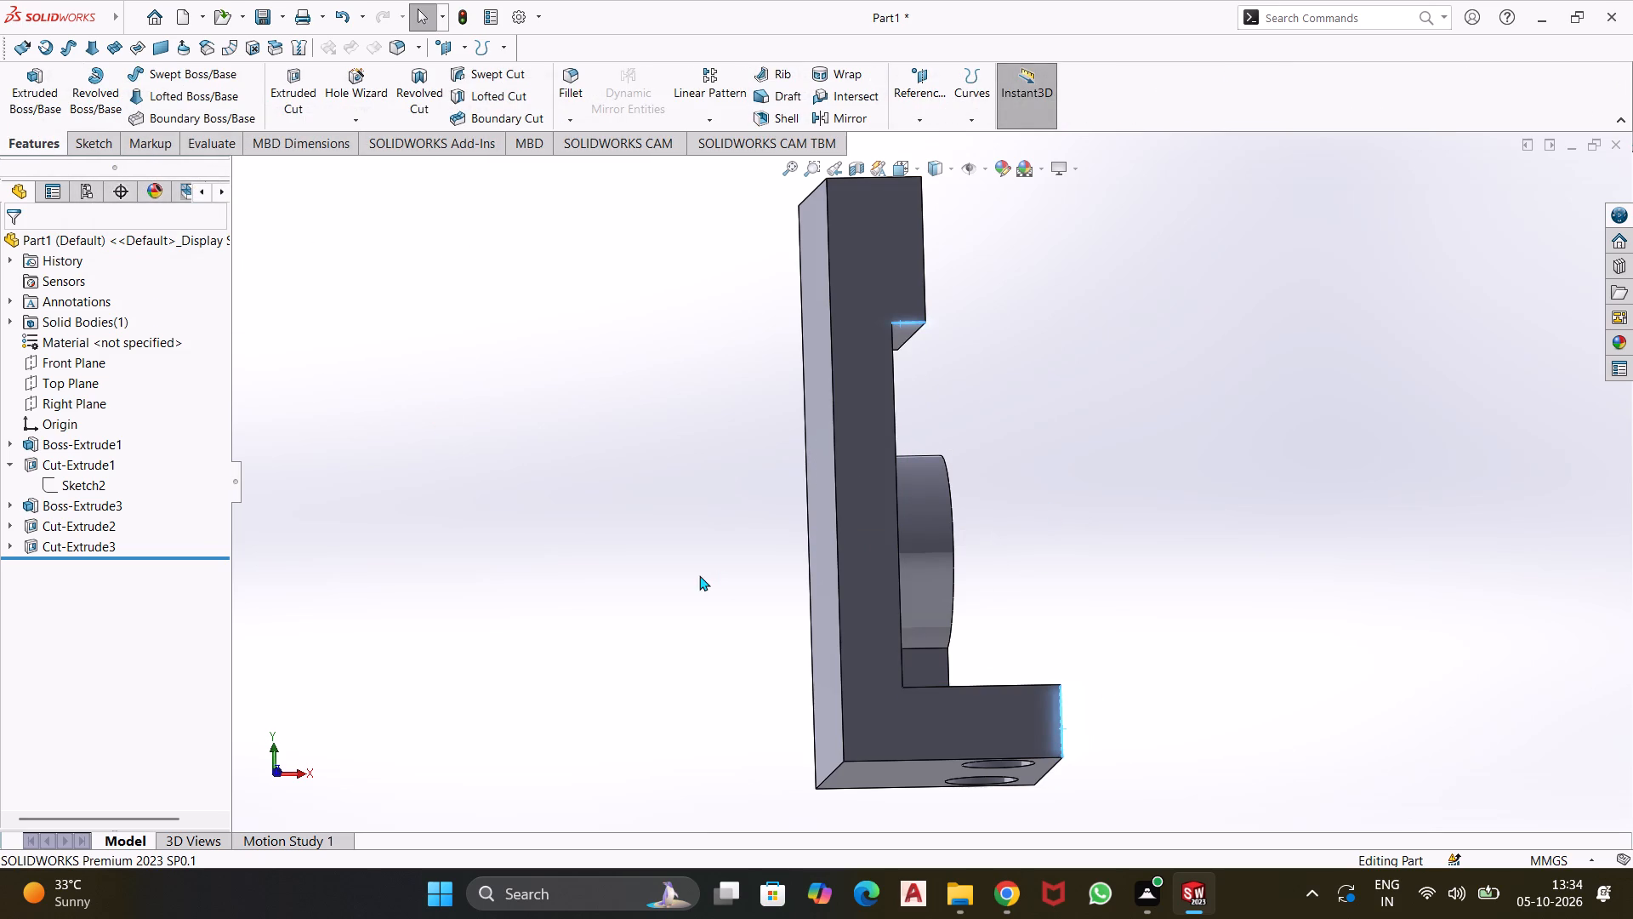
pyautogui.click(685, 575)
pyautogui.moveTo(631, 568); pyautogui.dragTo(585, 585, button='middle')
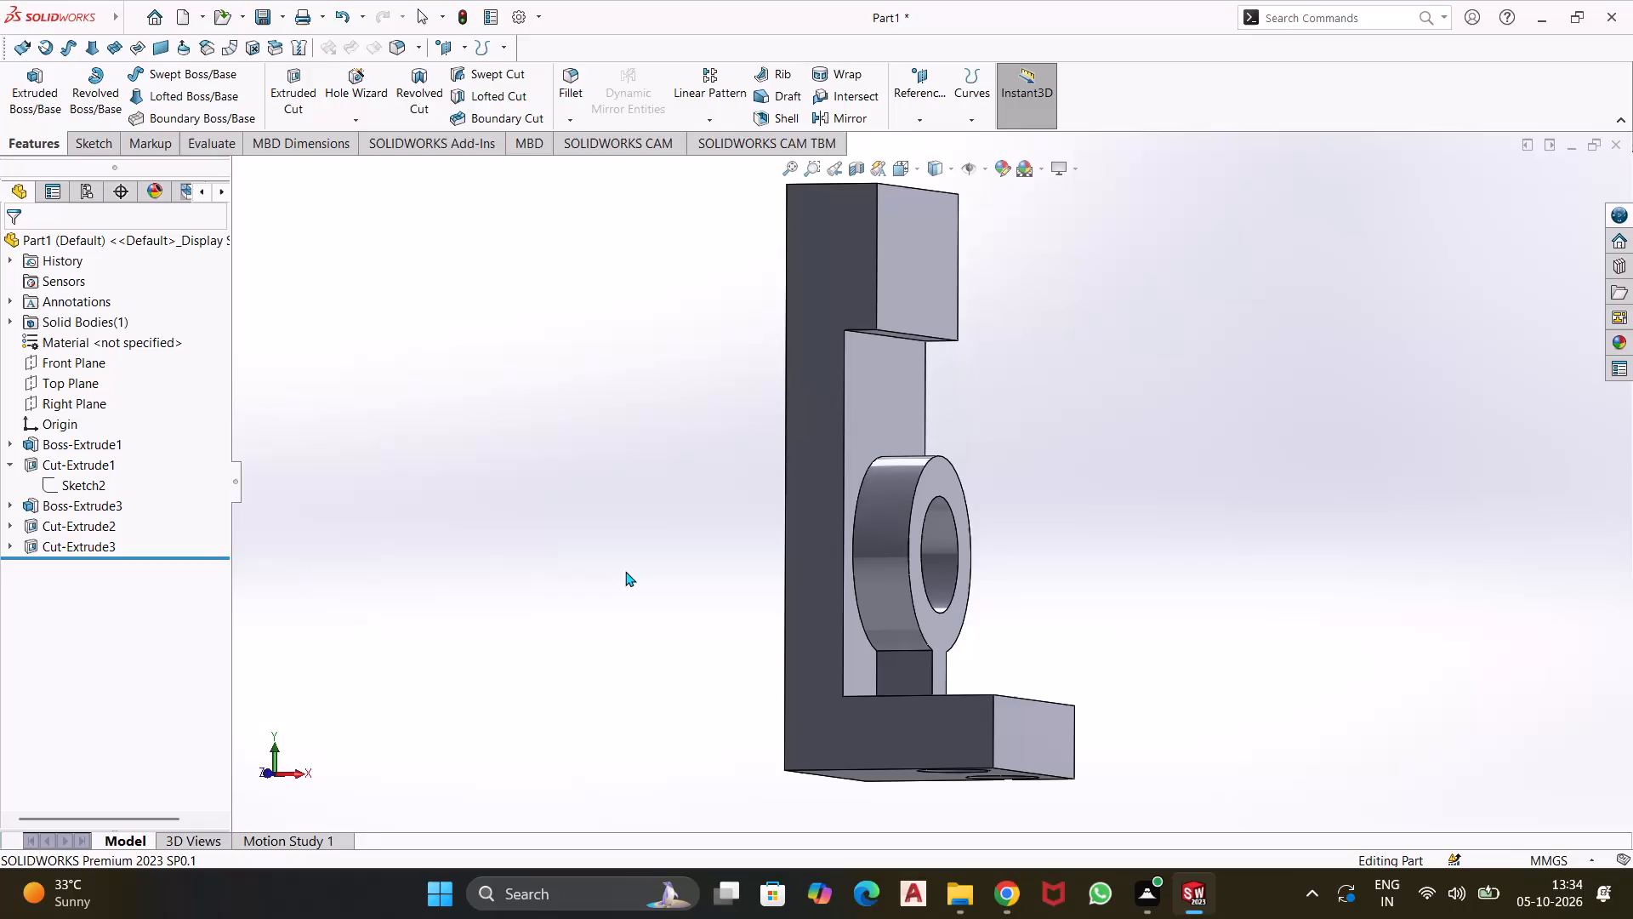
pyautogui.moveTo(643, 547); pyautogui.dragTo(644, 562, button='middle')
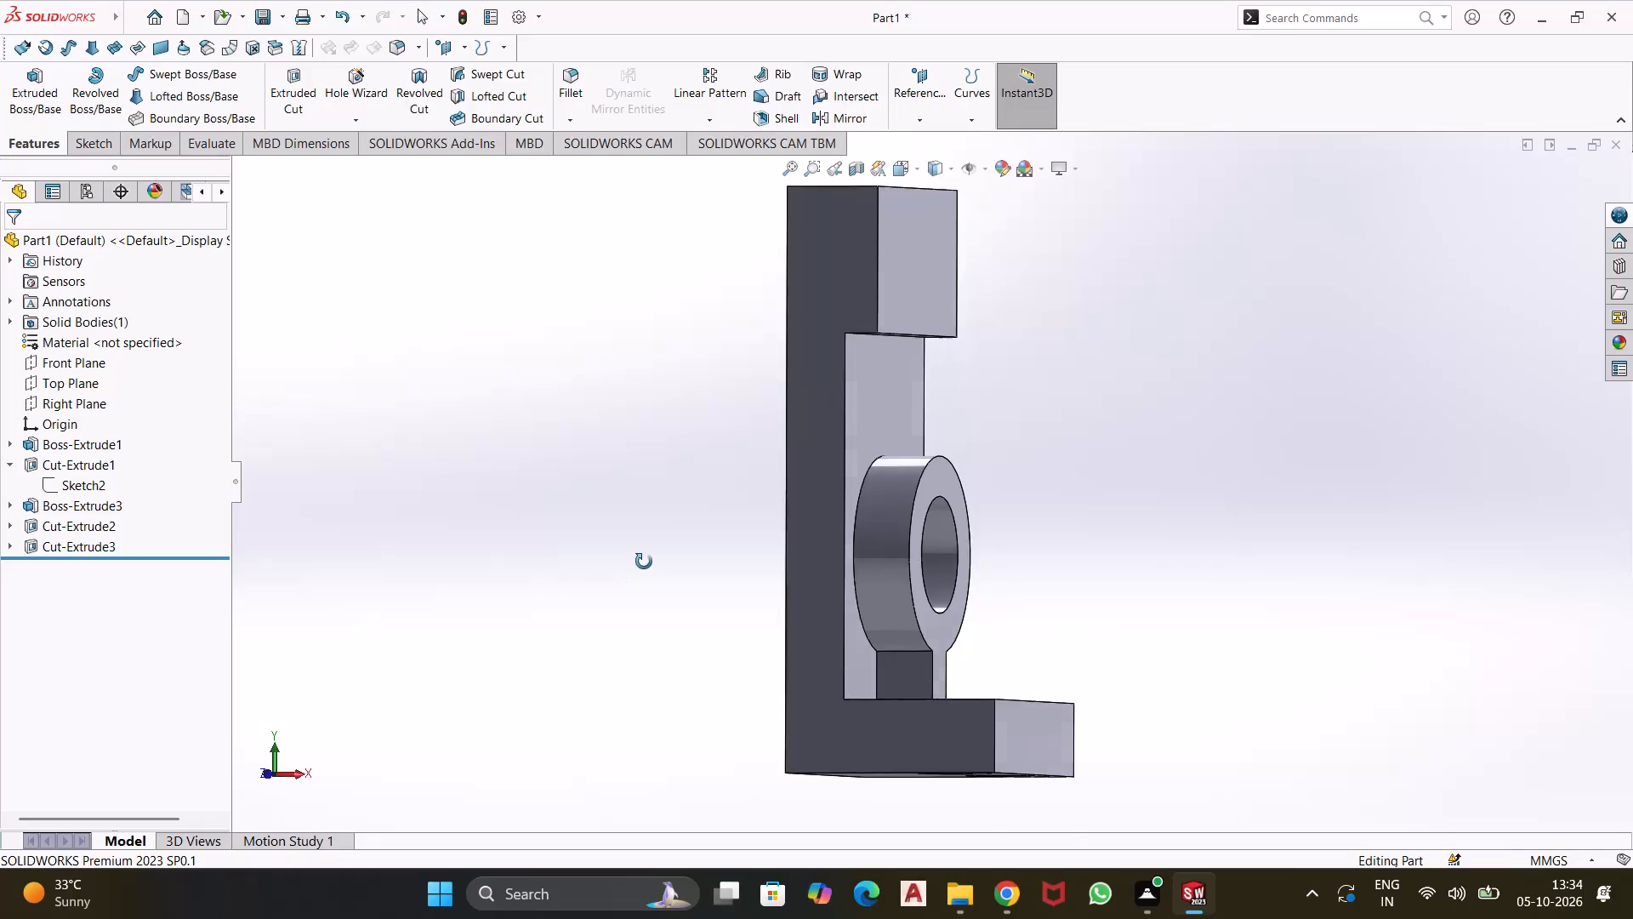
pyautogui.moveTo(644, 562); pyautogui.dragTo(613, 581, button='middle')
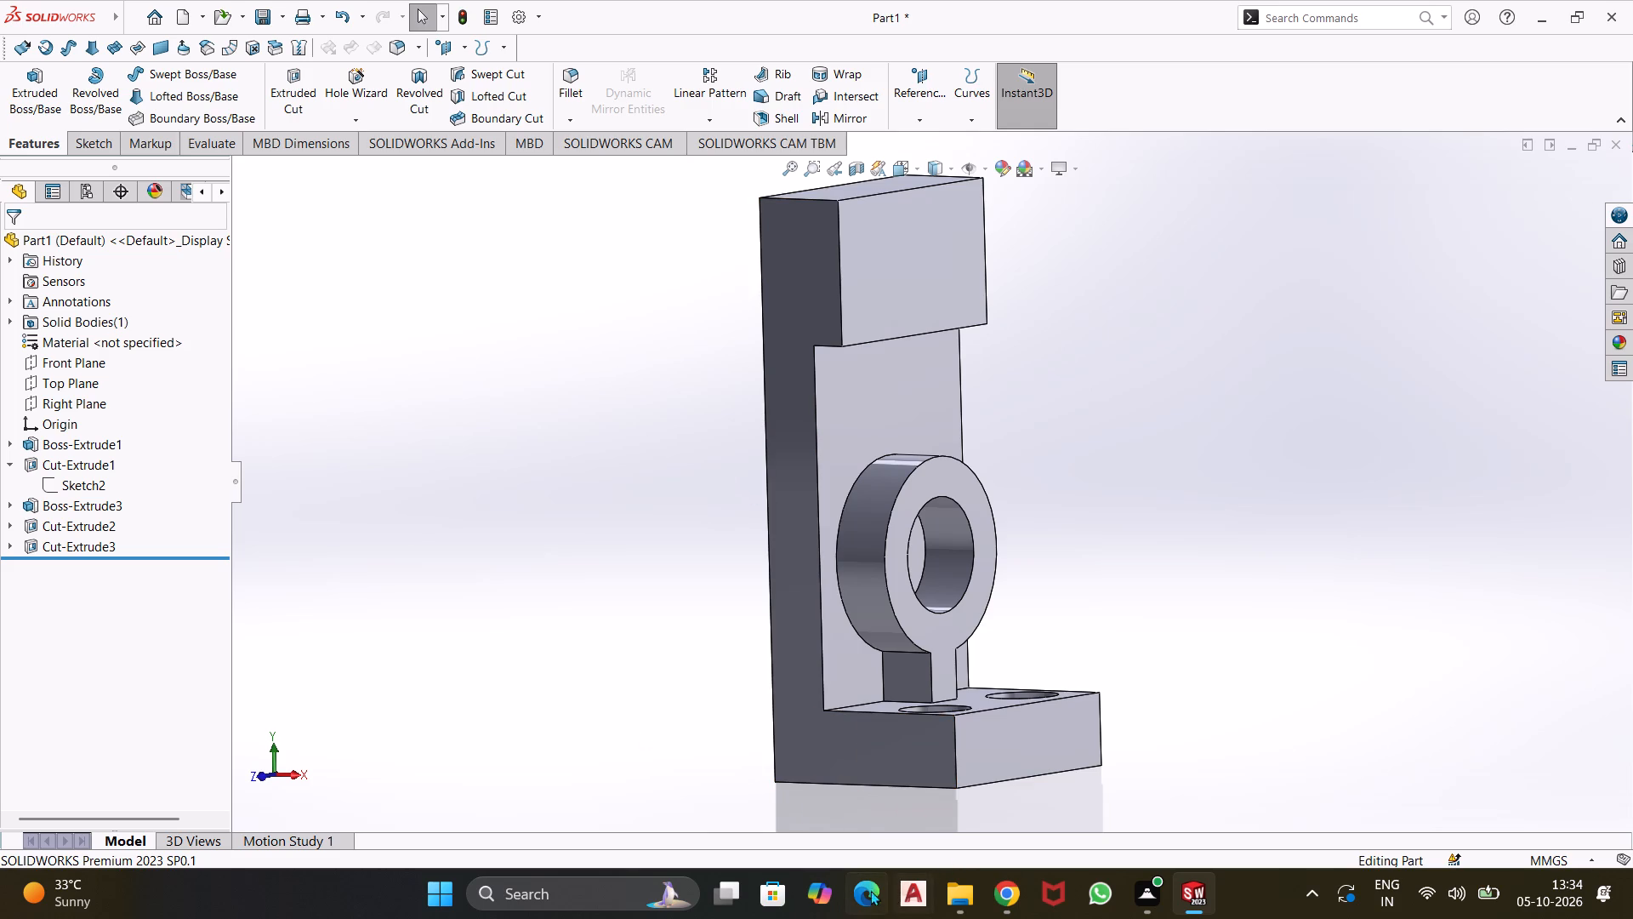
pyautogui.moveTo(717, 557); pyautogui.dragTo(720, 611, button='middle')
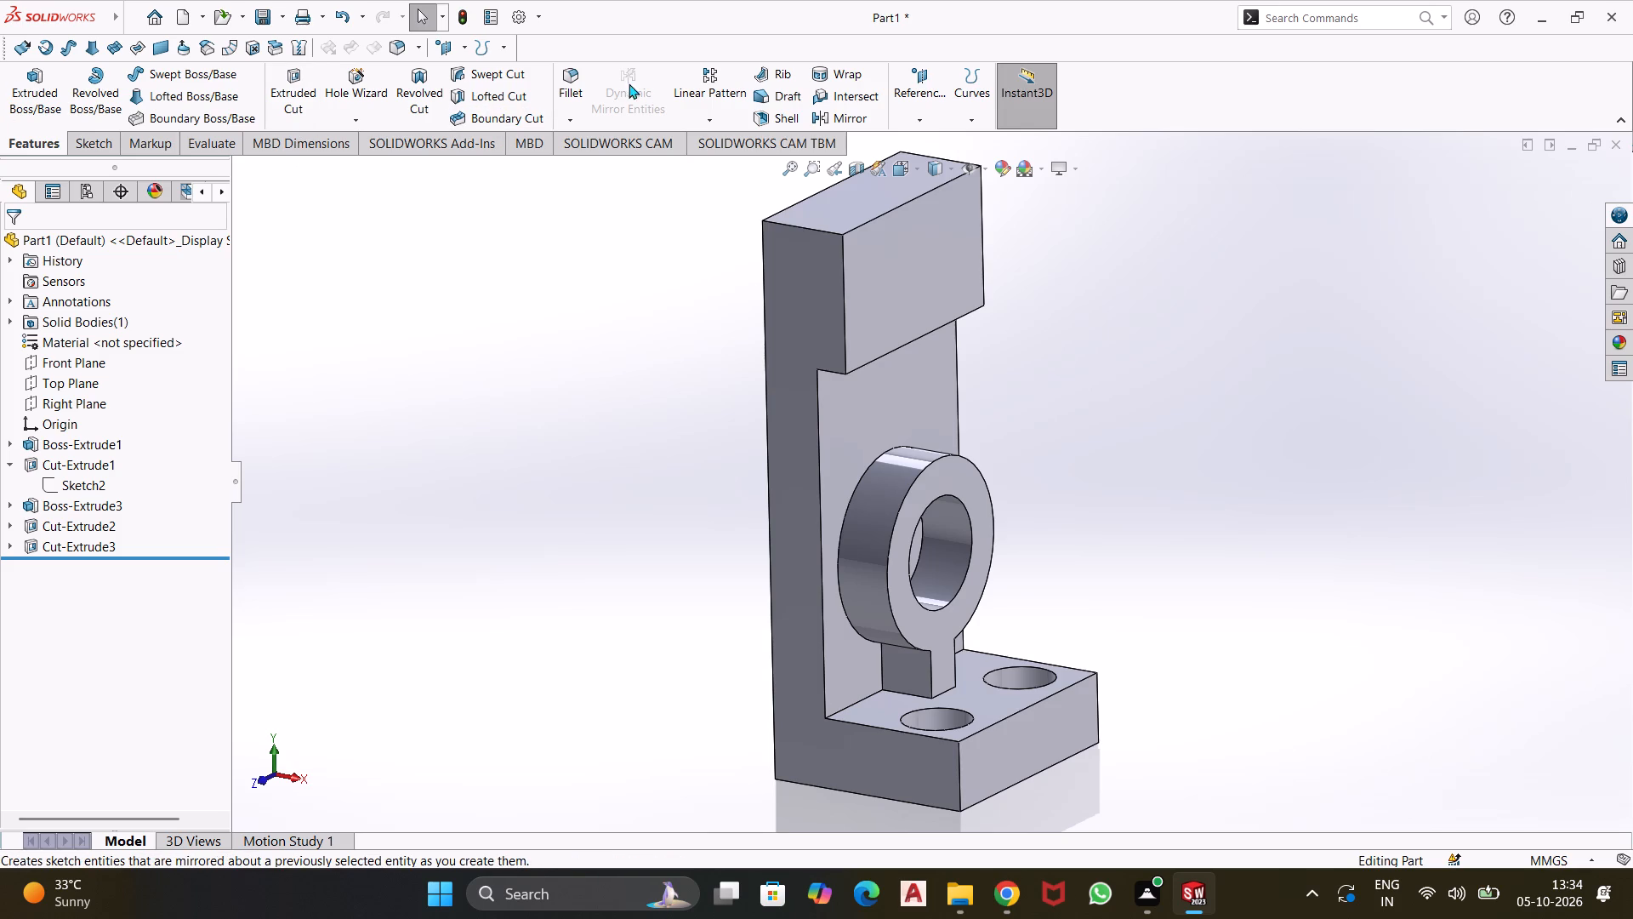
# Fillet the two short top corner edges of the upper block with a 5 mm radius.
pyautogui.click(564, 100)
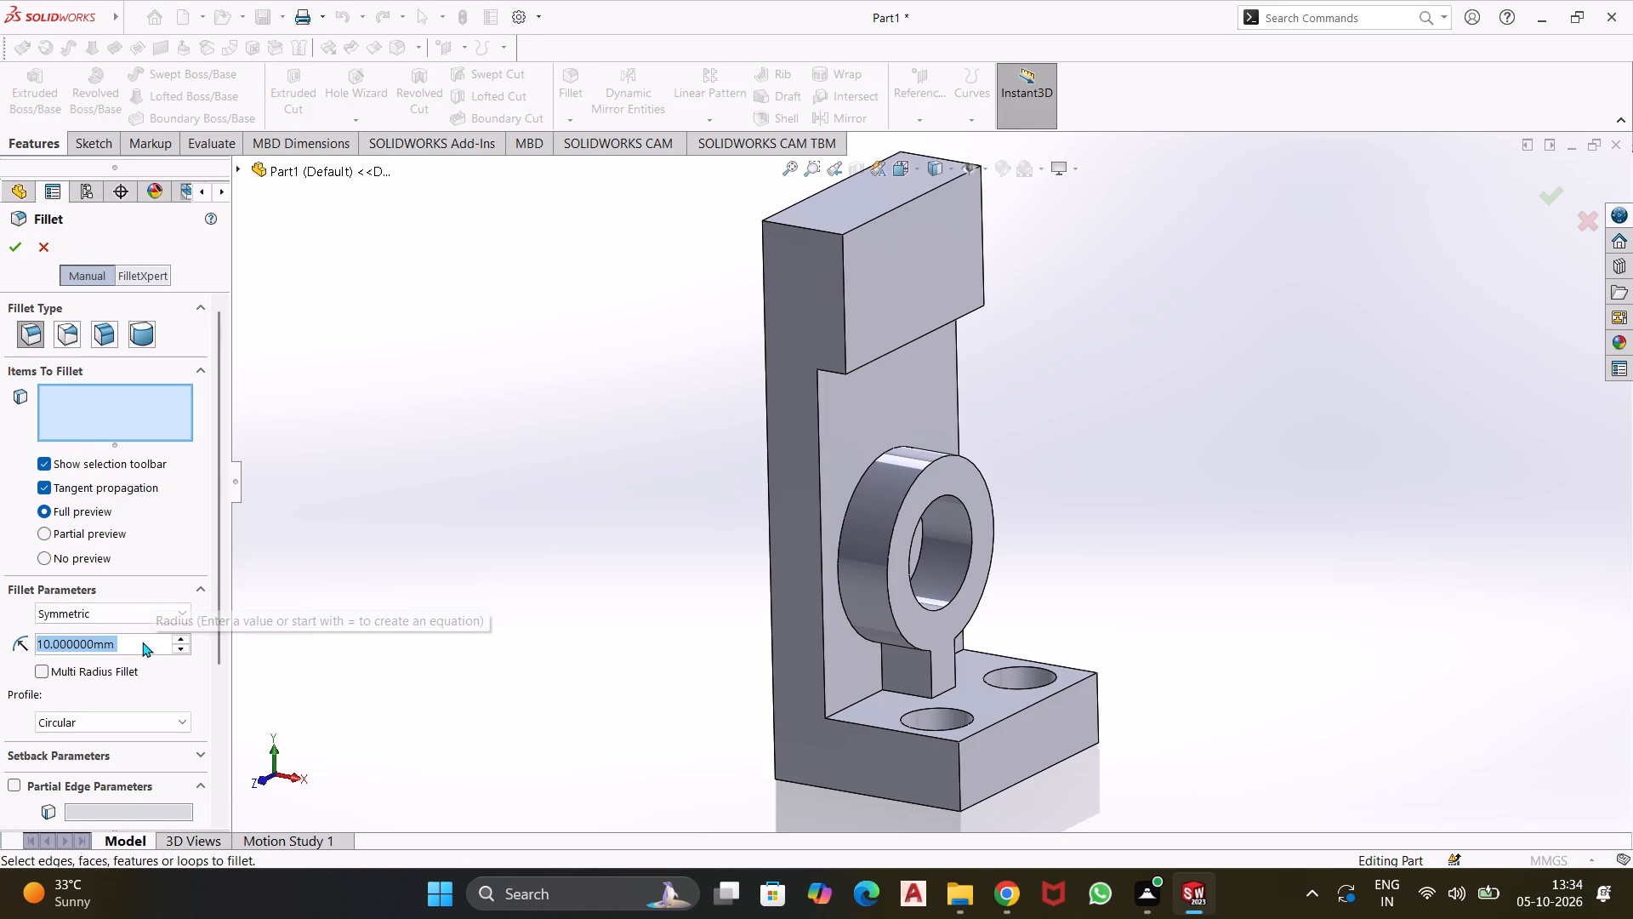
pyautogui.press('5')
pyautogui.press('Return')
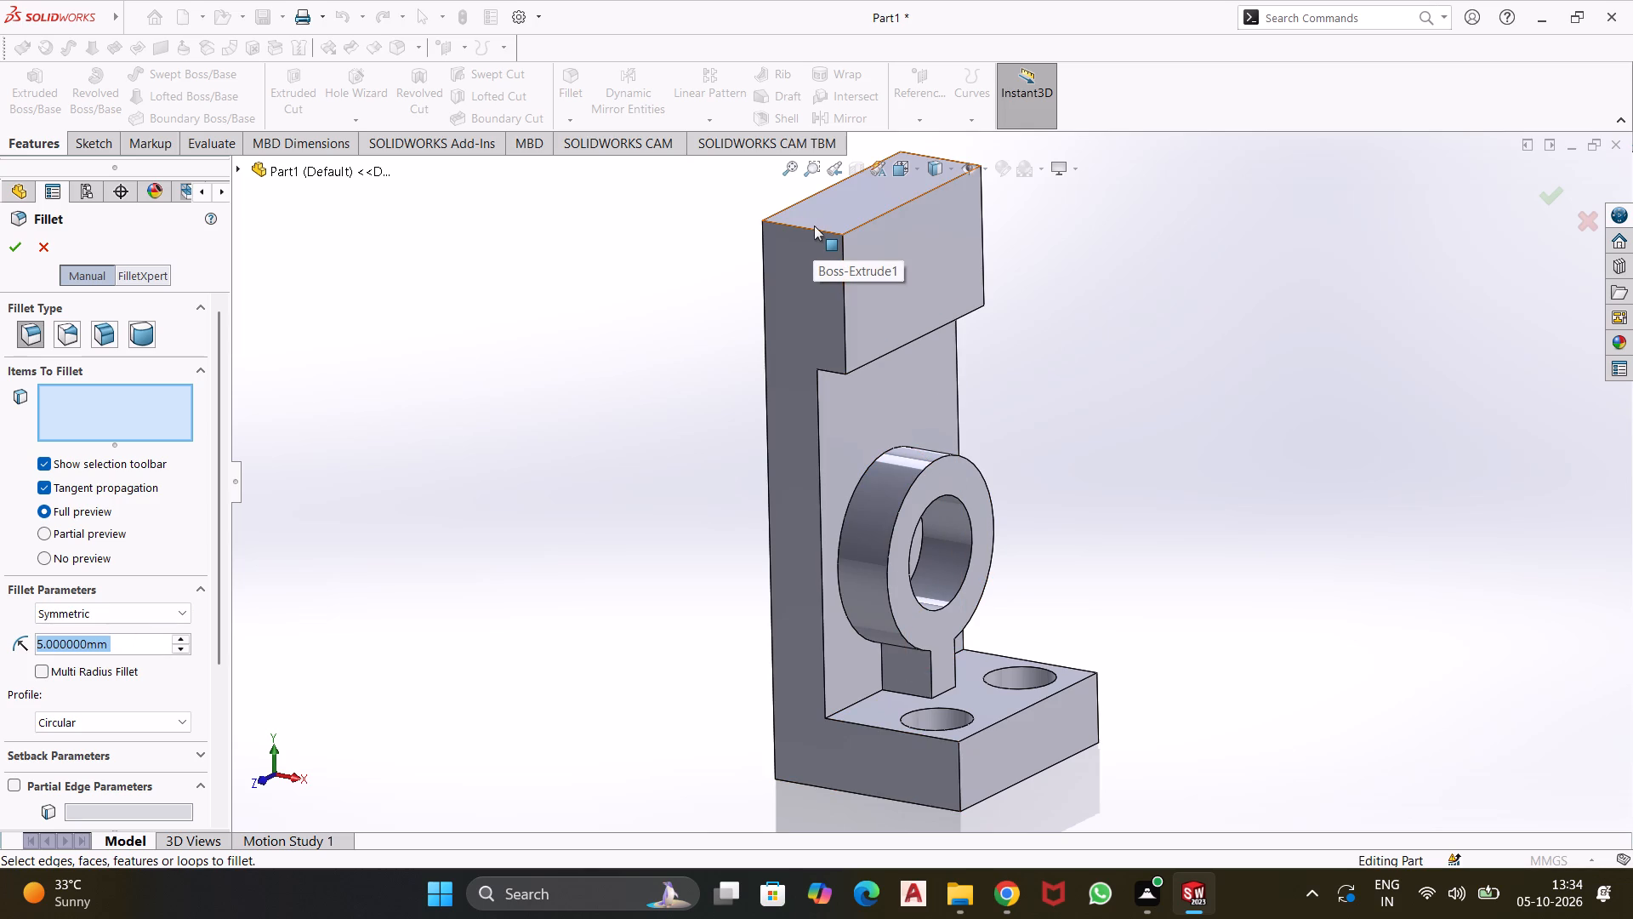
pyautogui.moveTo(687, 300); pyautogui.dragTo(700, 361, button='middle')
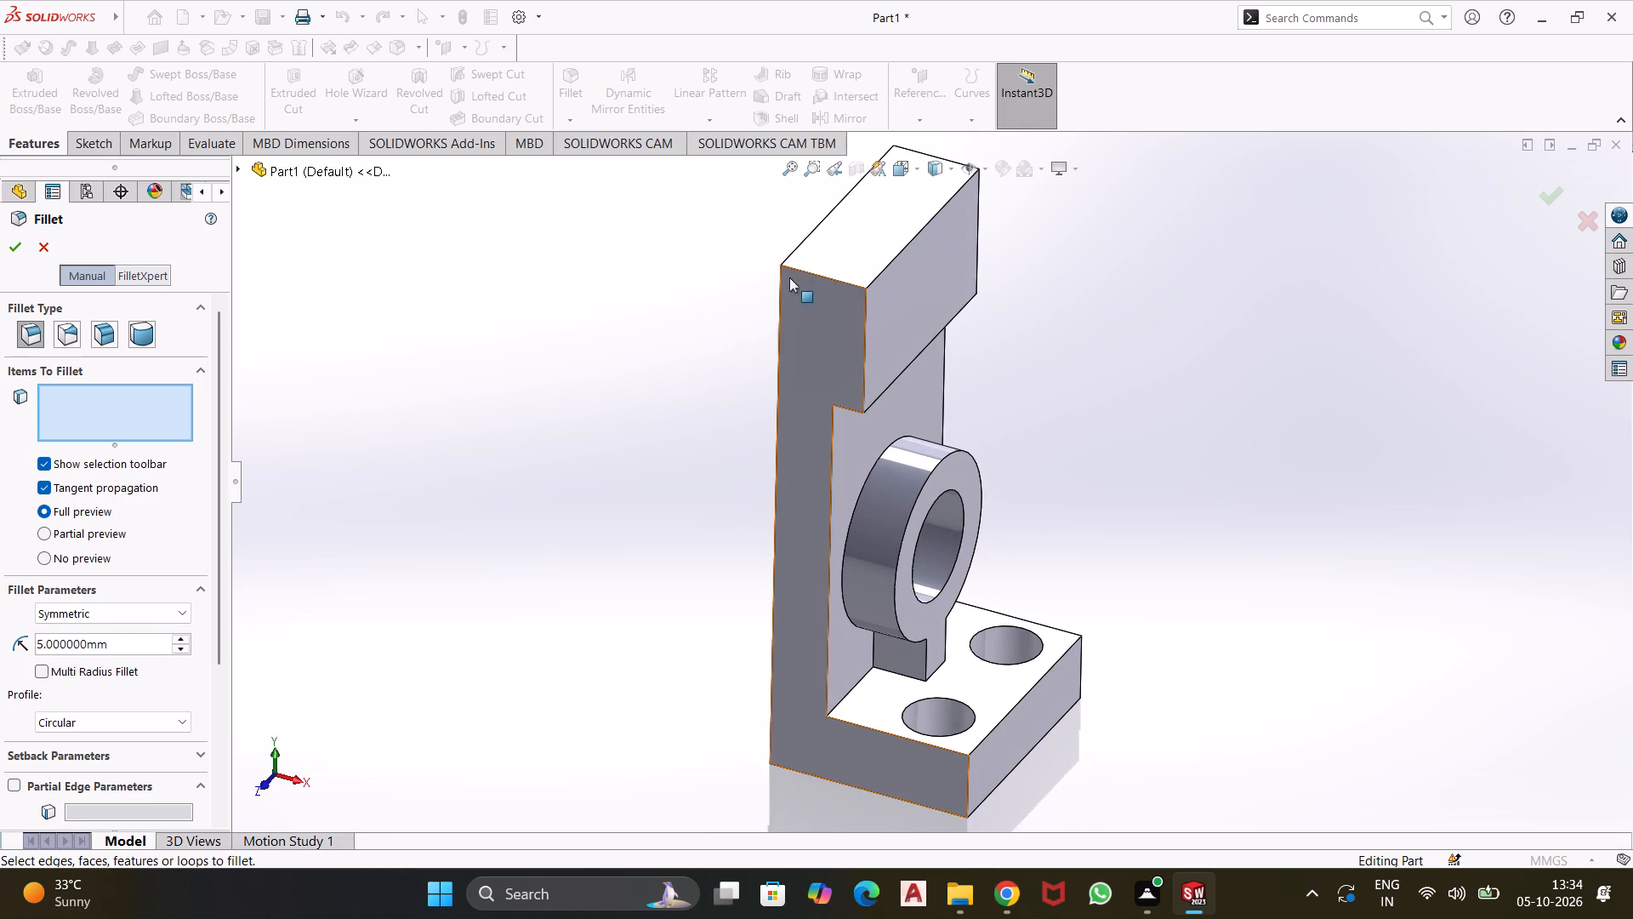
pyautogui.click(805, 274)
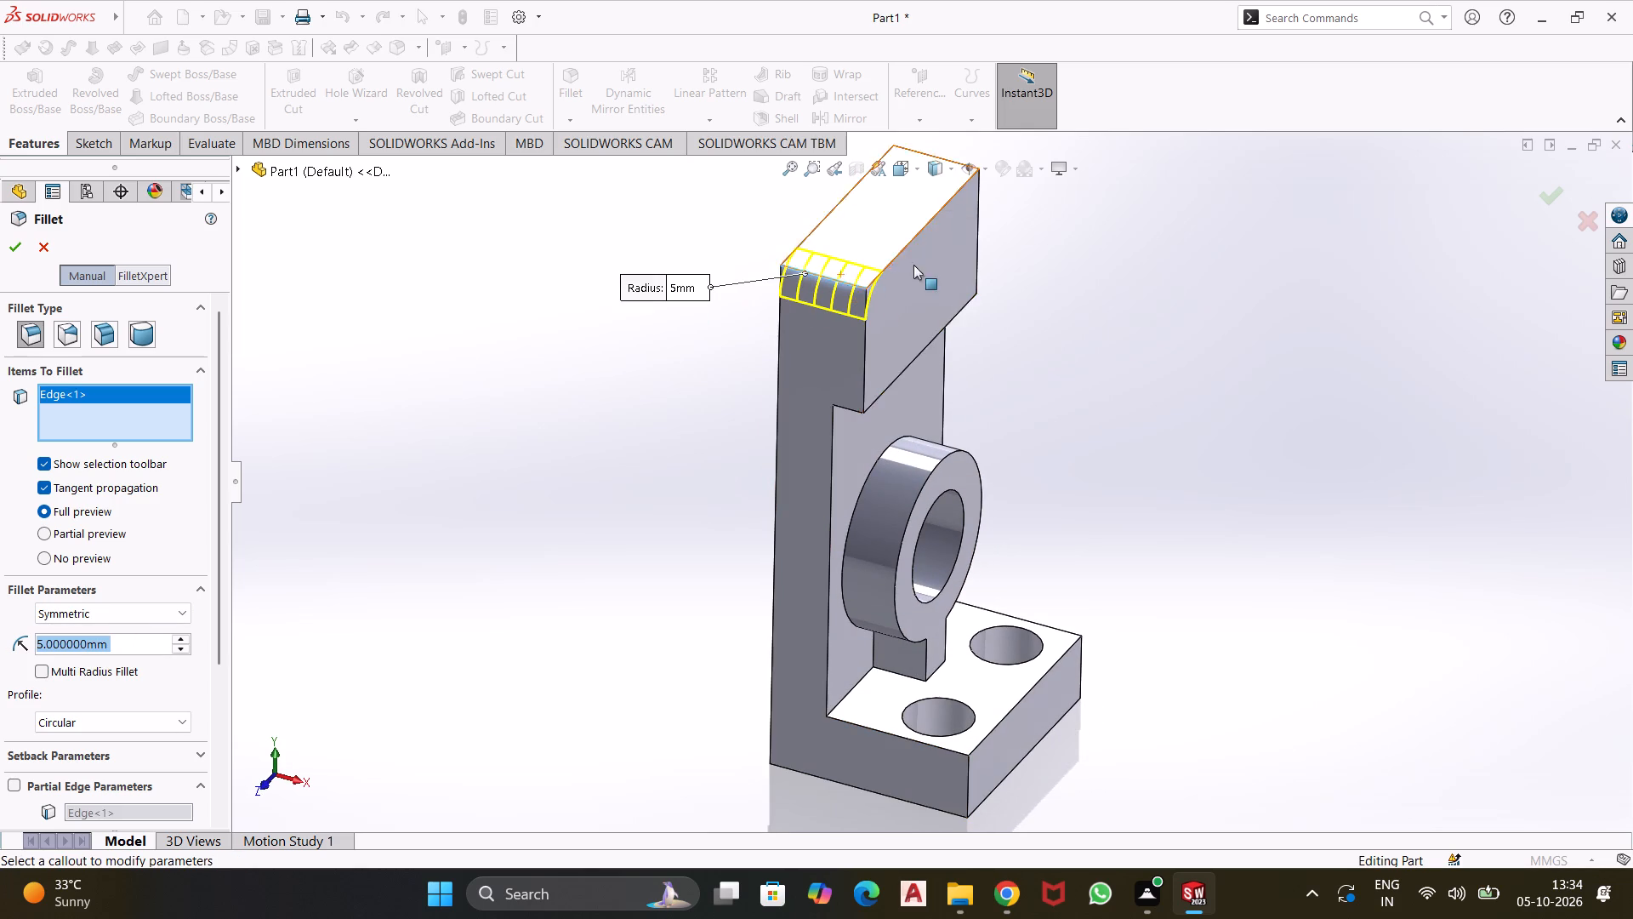
pyautogui.moveTo(1170, 316); pyautogui.dragTo(1118, 495, button='middle')
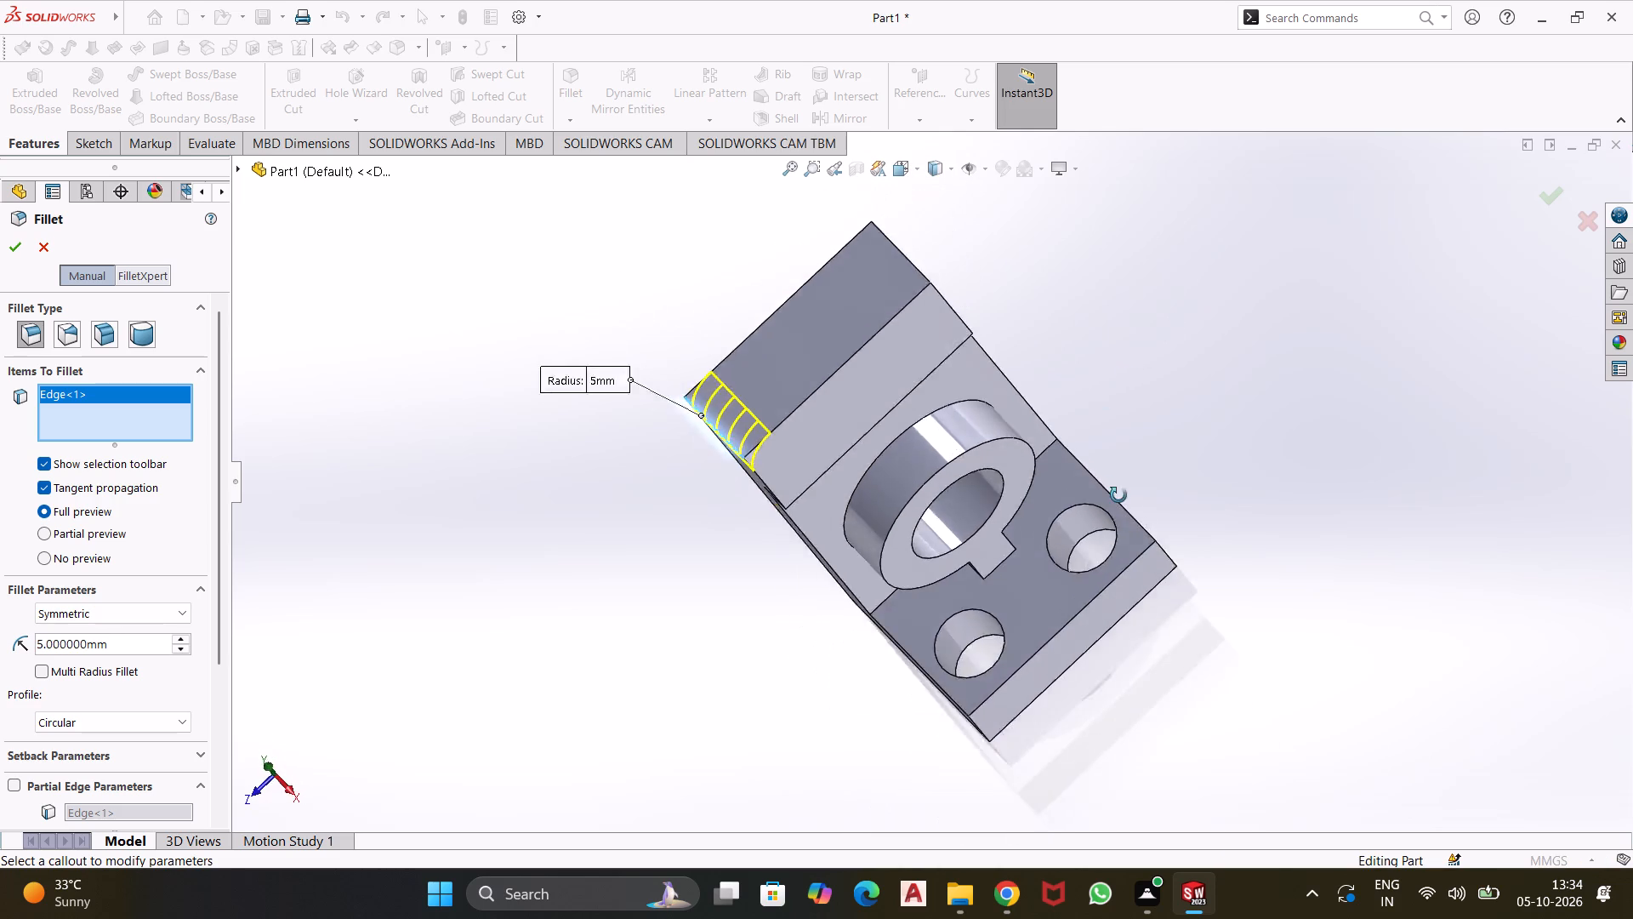
pyautogui.moveTo(1118, 495); pyautogui.dragTo(1128, 556, button='middle')
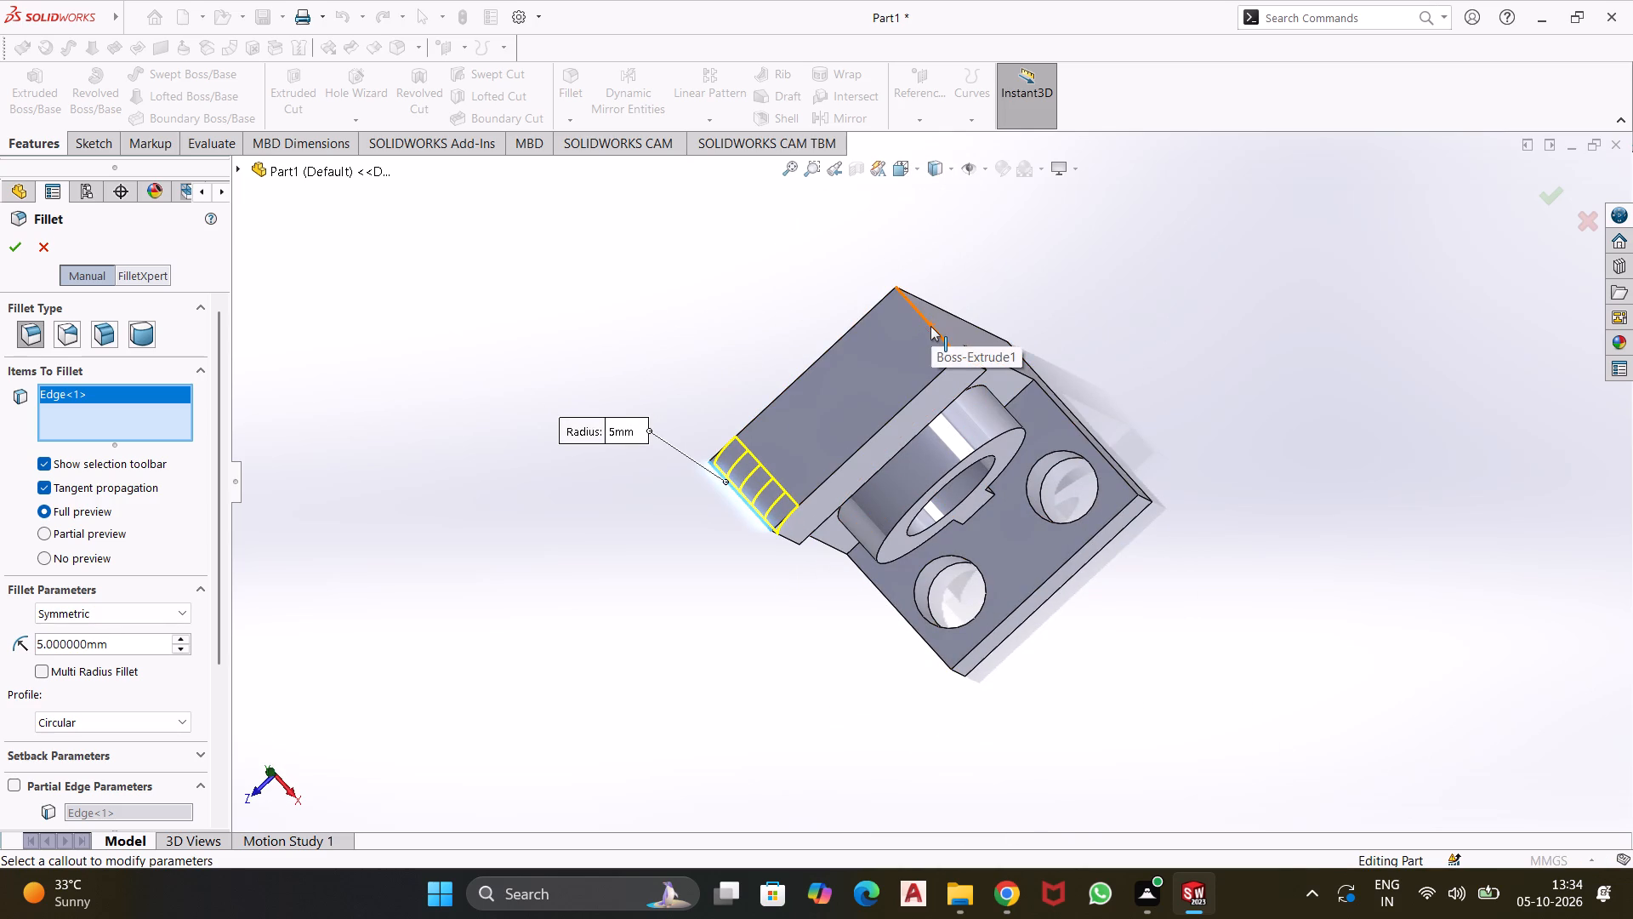
pyautogui.click(930, 326)
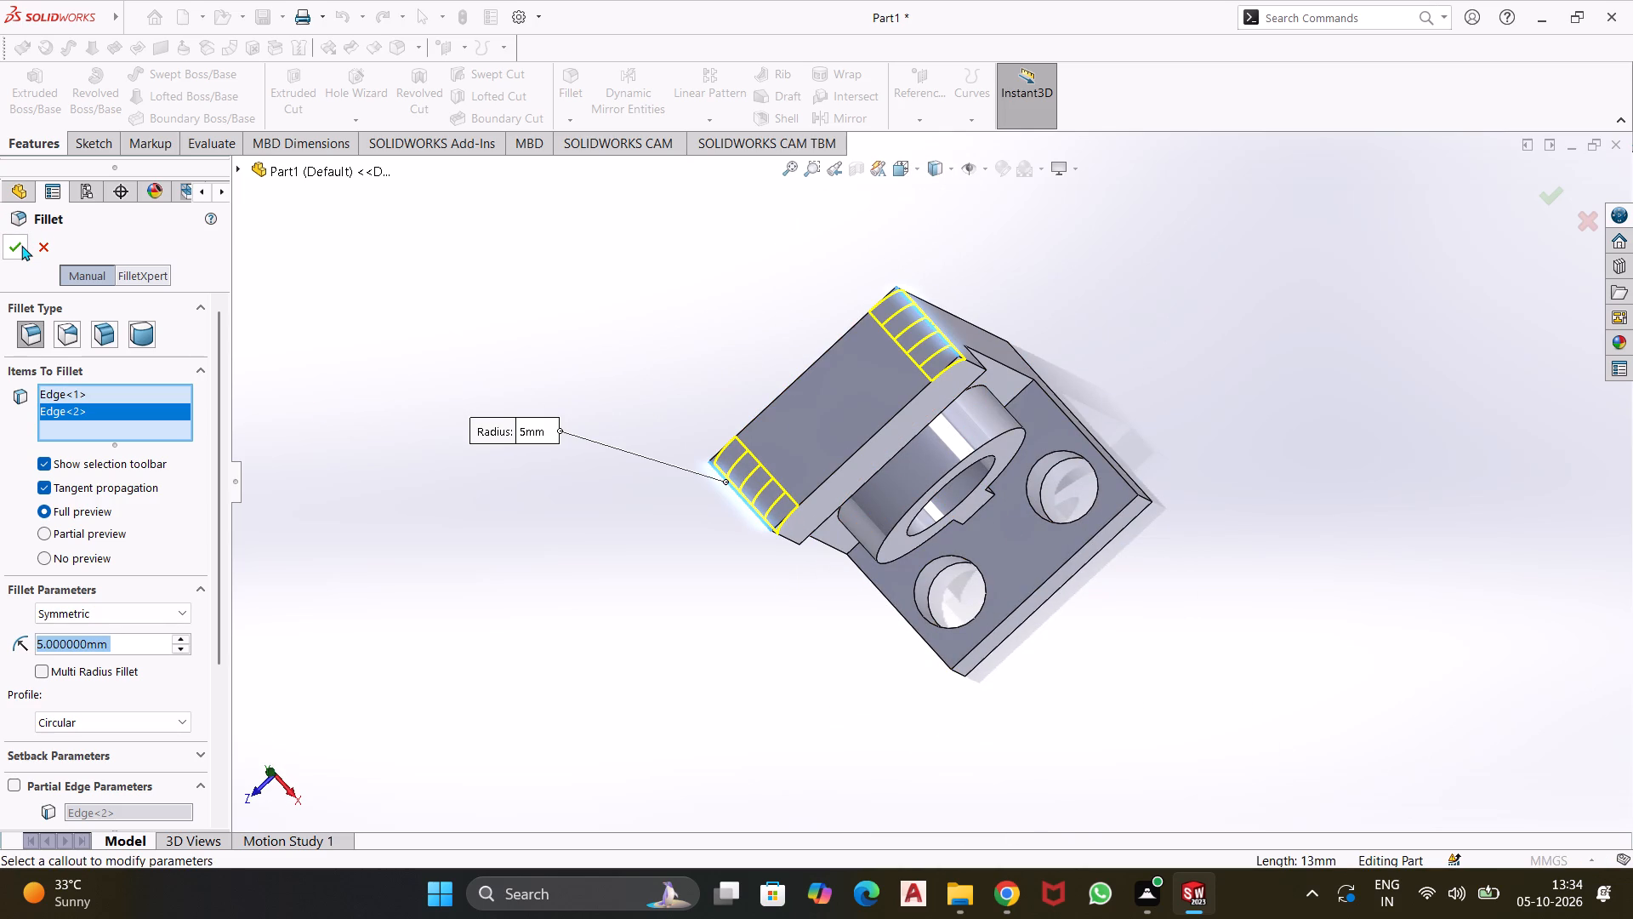
pyautogui.click(21, 245)
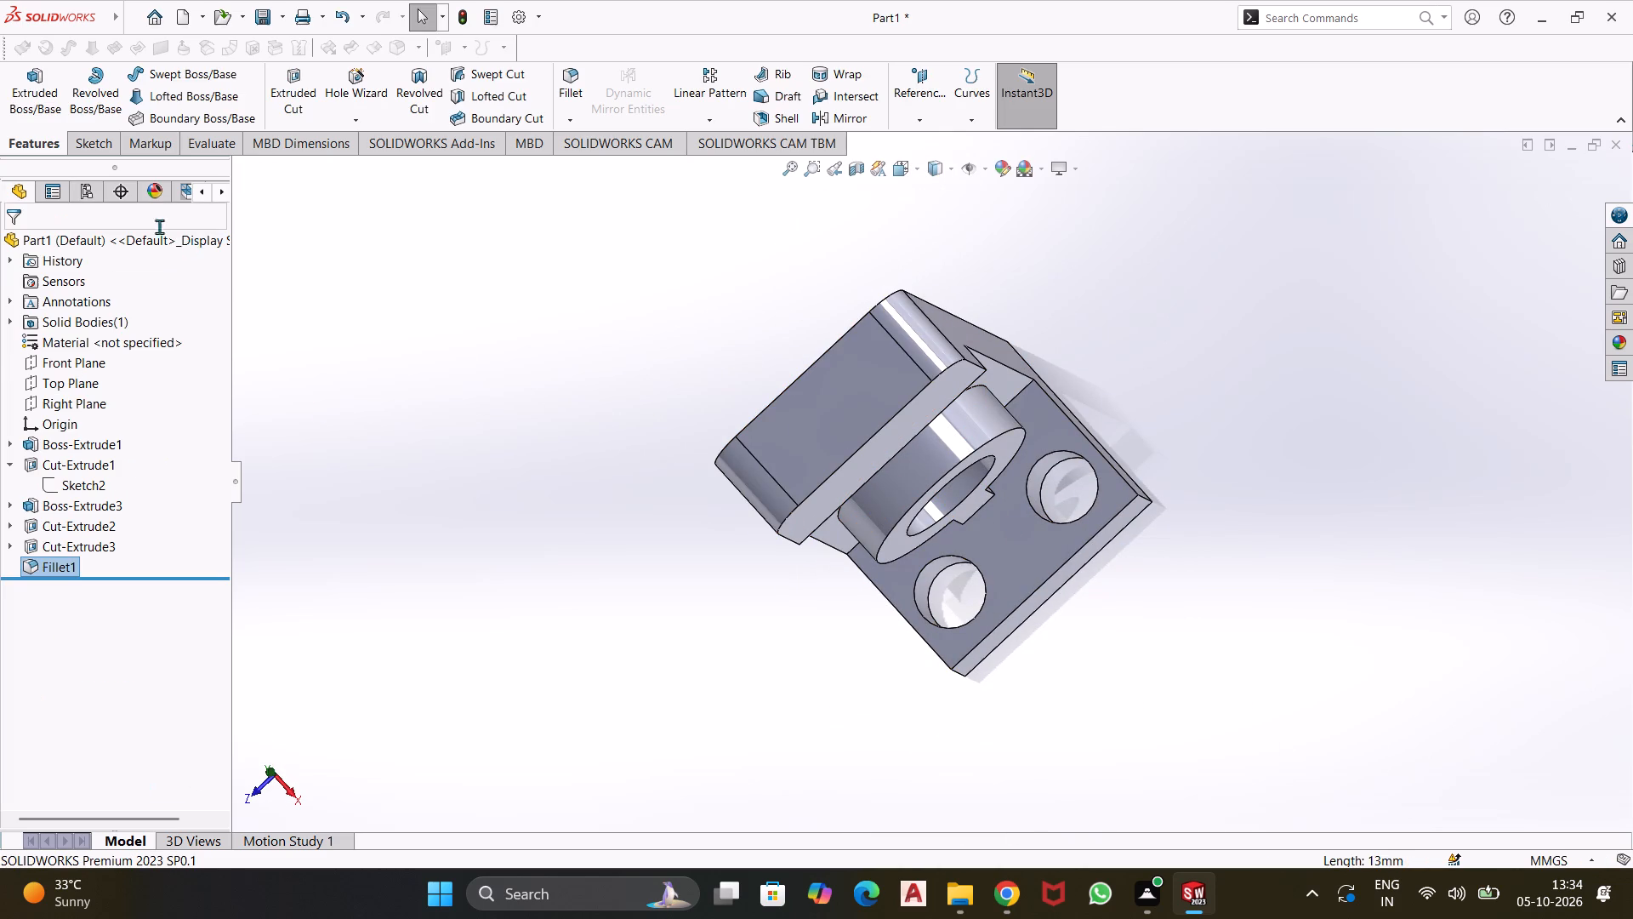
# On the upper block's front face, start a sketch and draw a horizontal straight slot about 14 mm between centres and 7.3 mm wide.
pyautogui.moveTo(529, 582); pyautogui.dragTo(507, 442, button='middle')
pyautogui.click(840, 390)
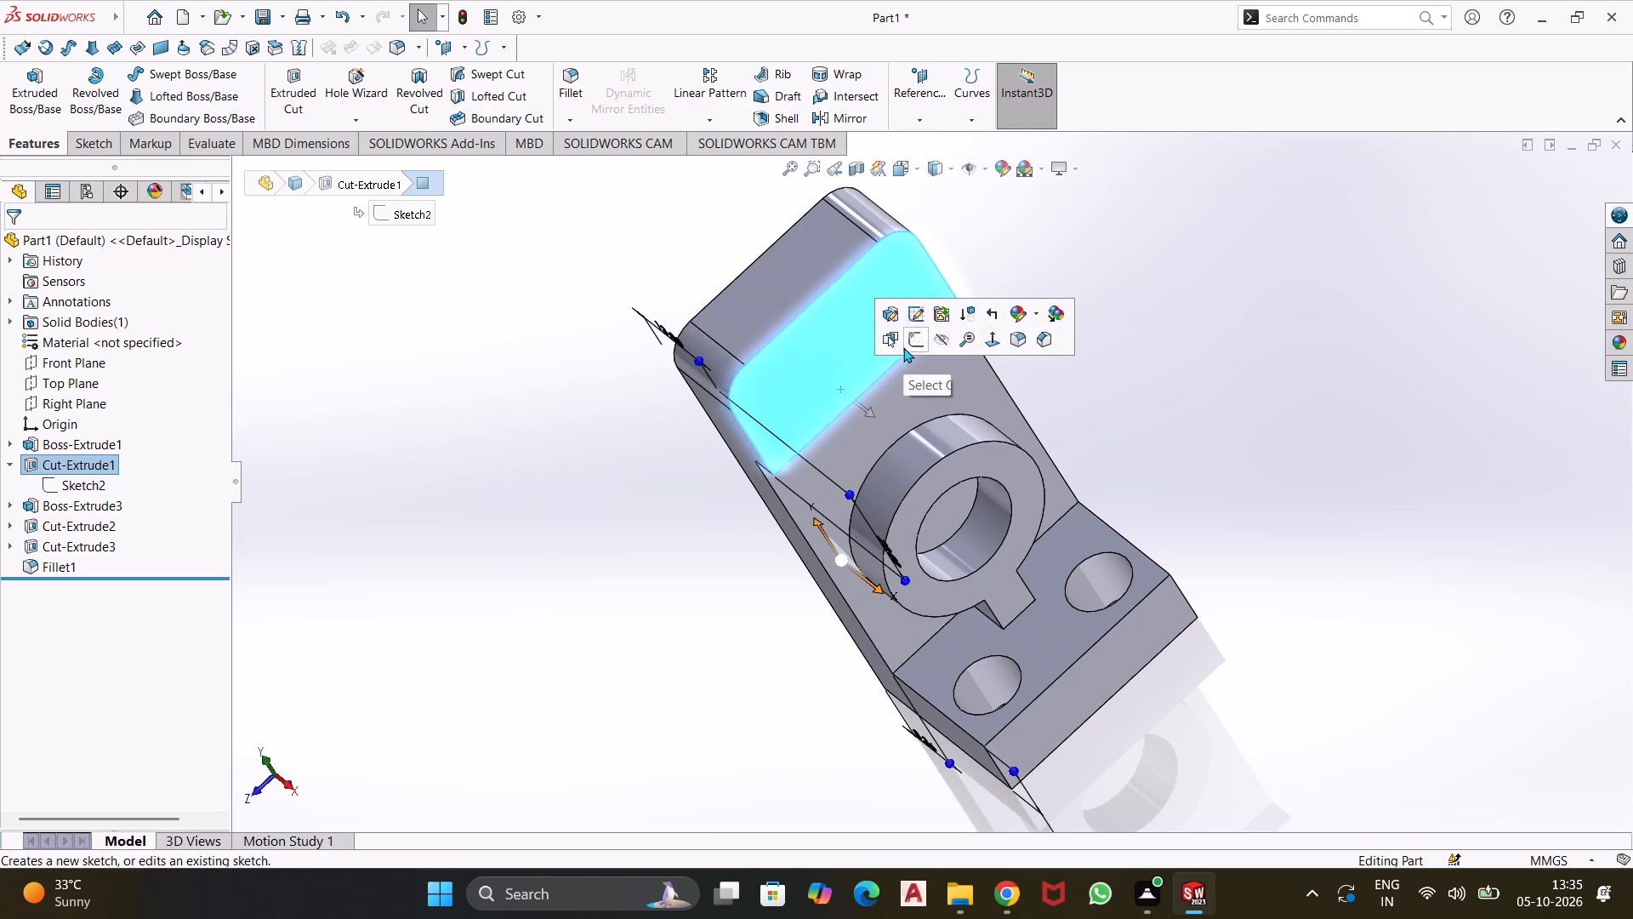
pyautogui.click(921, 340)
pyautogui.scroll(-1, 982, 245)
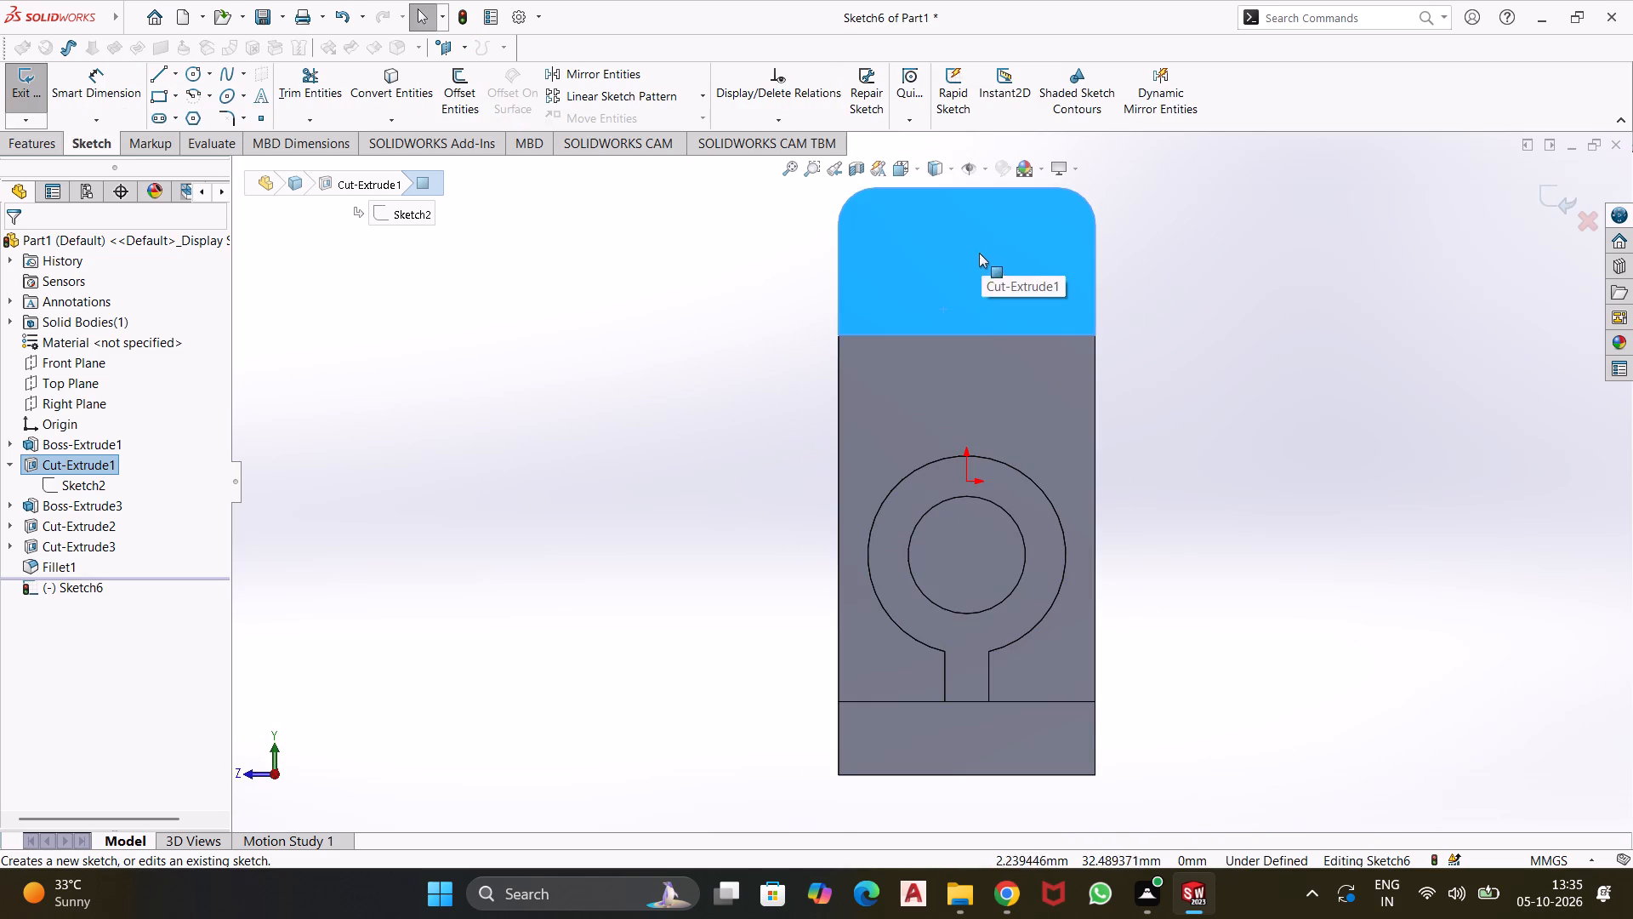
pyautogui.scroll(-2, 979, 253)
pyautogui.scroll(2, 973, 212)
pyautogui.scroll(-3, 961, 256)
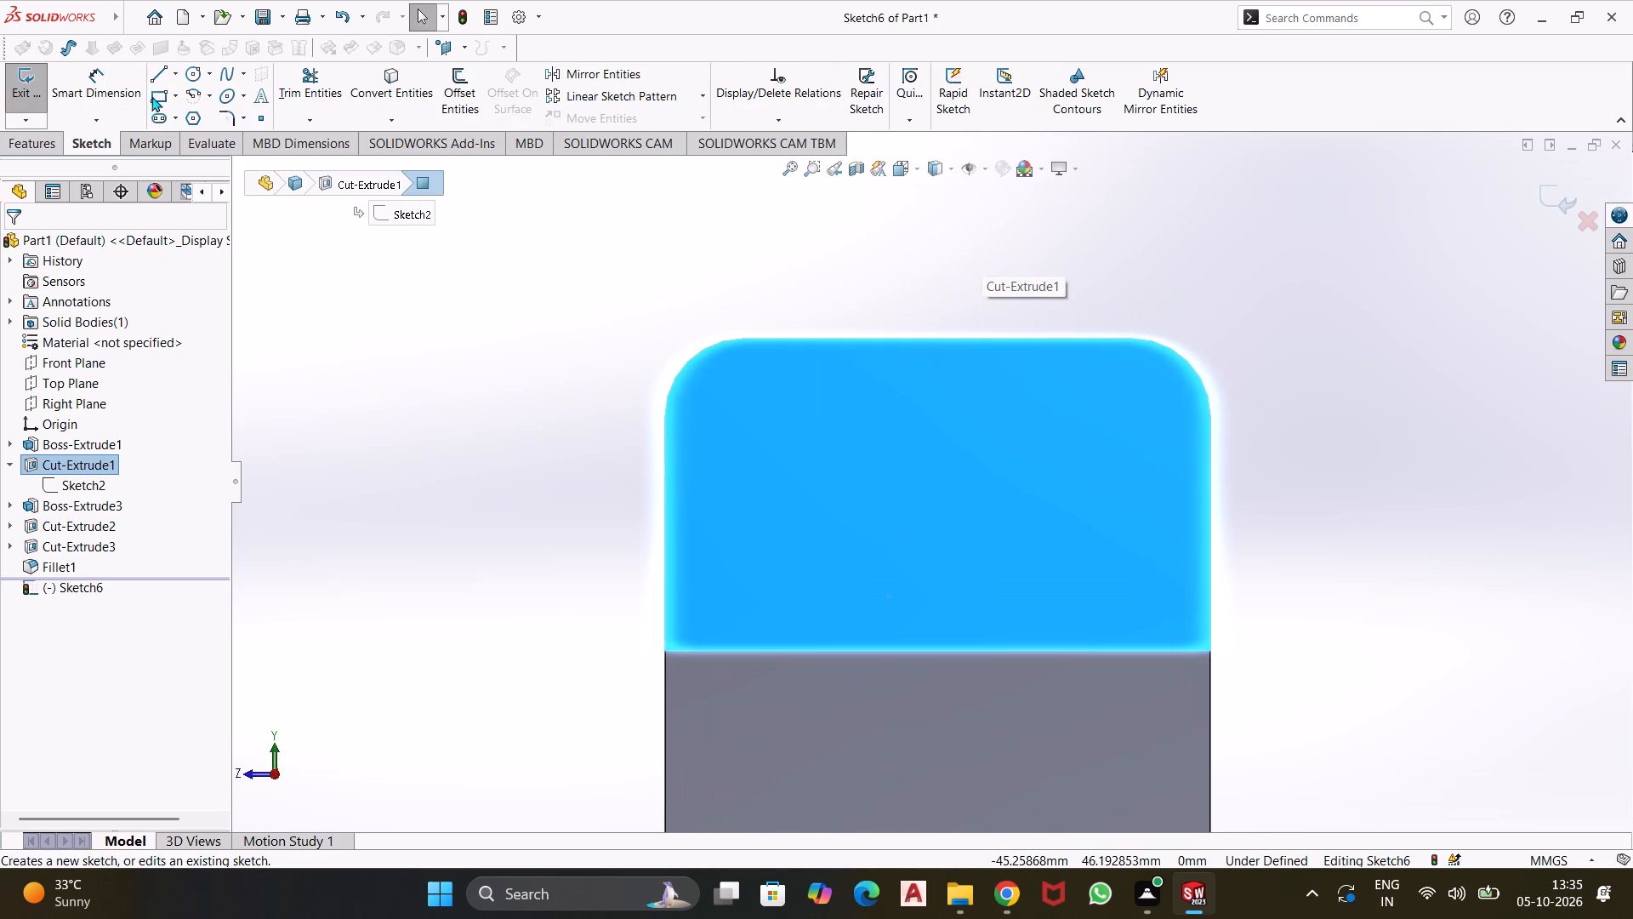
pyautogui.click(162, 116)
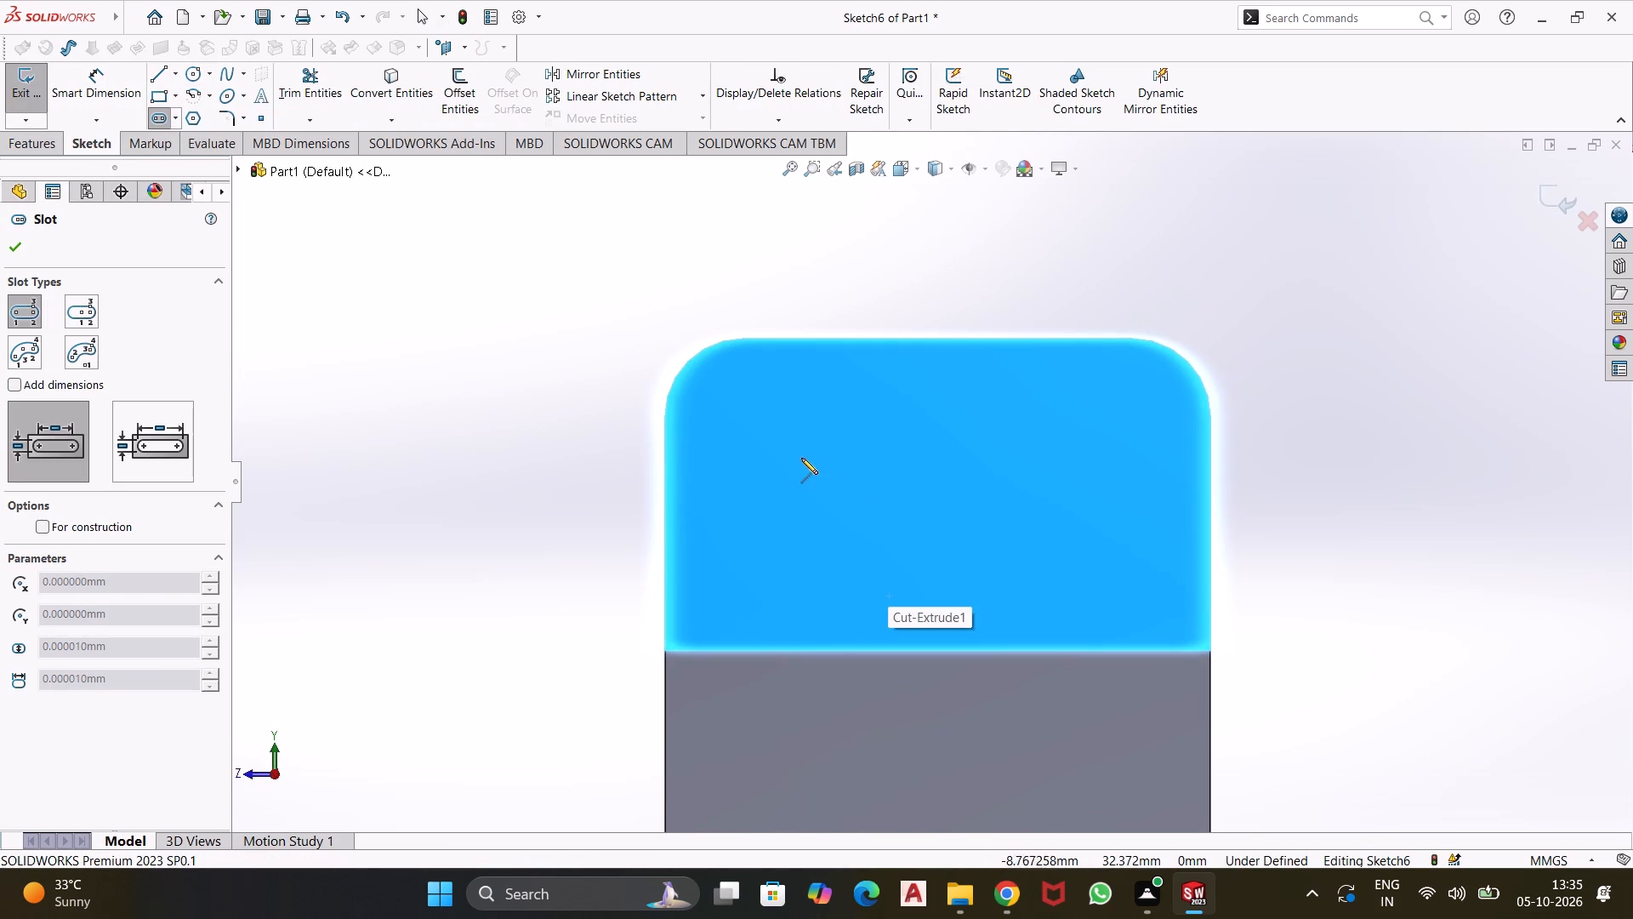
pyautogui.click(816, 511)
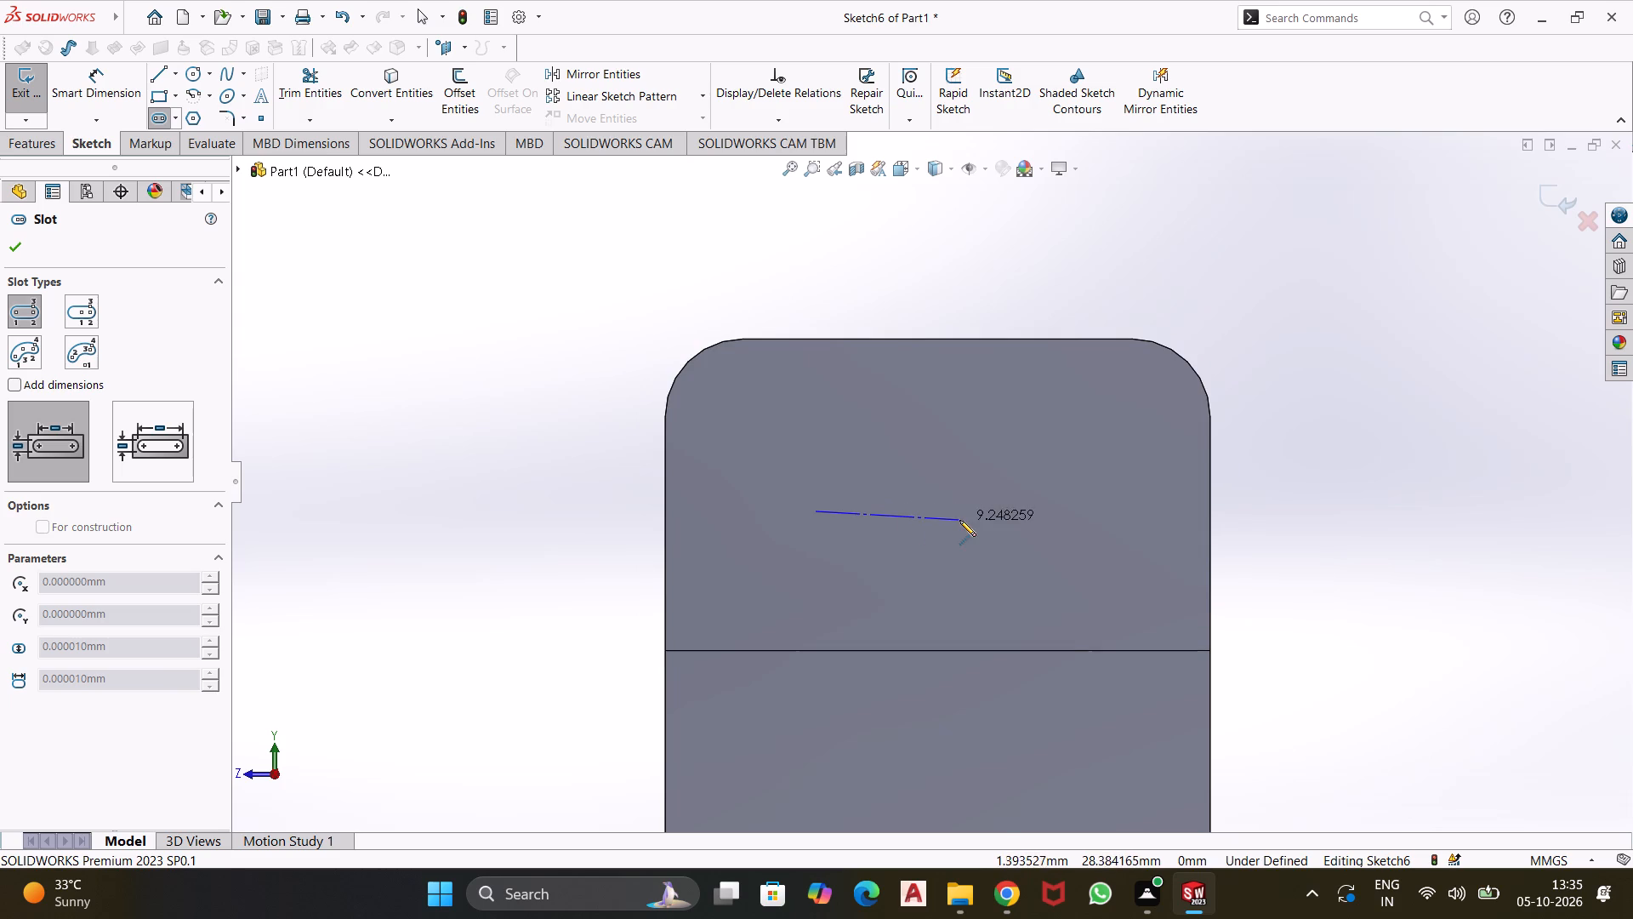
pyautogui.click(1033, 511)
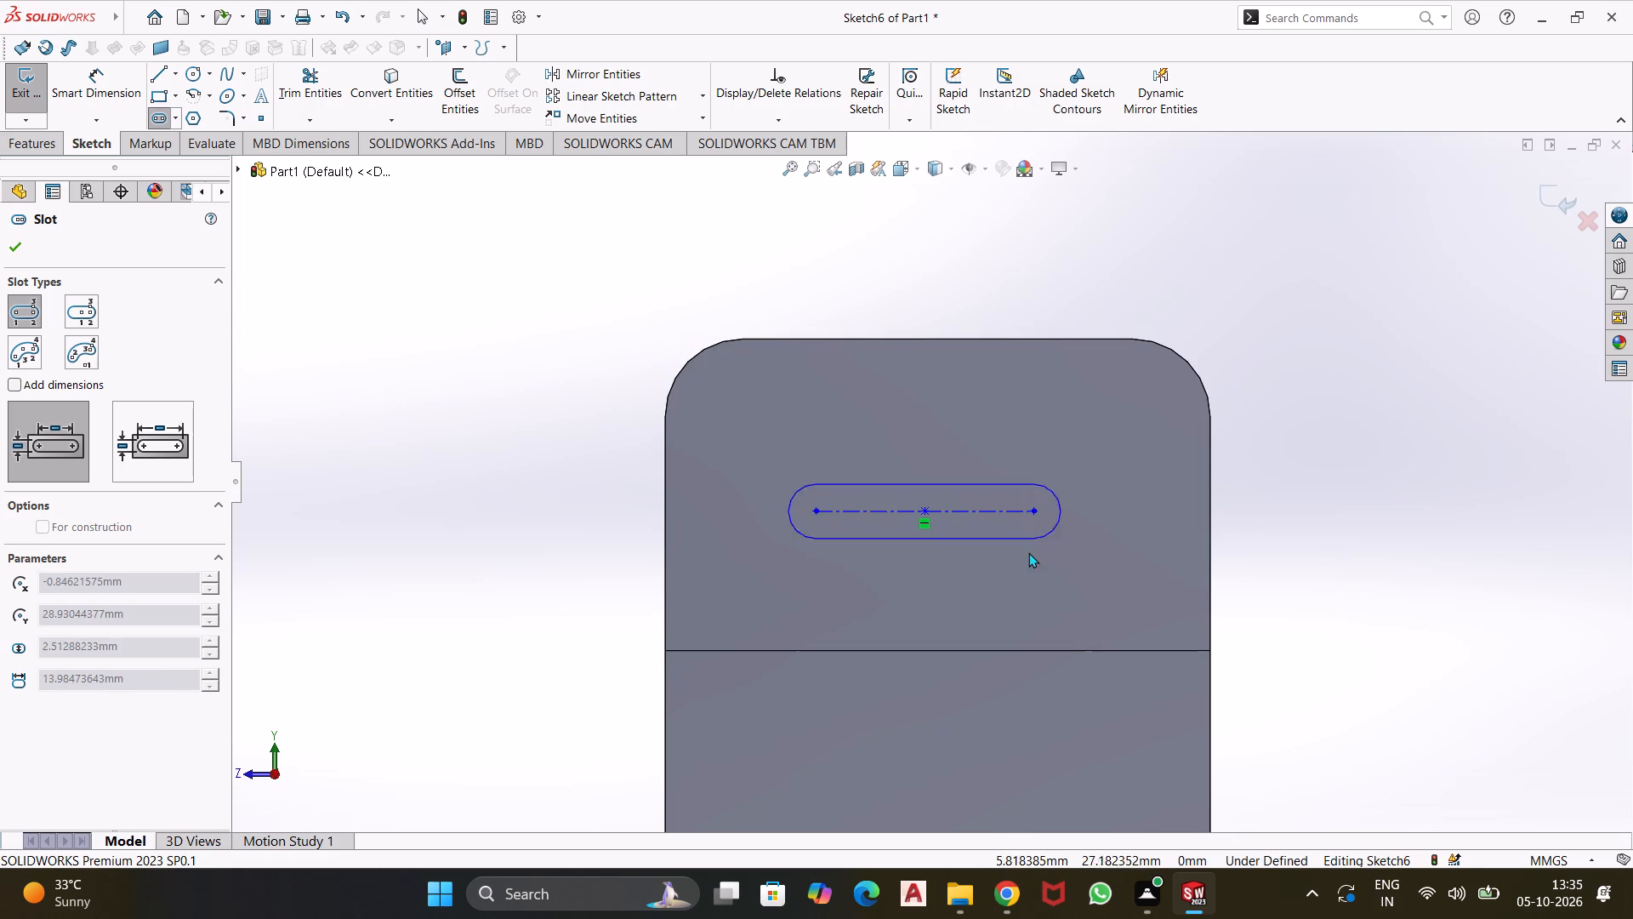
pyautogui.click(1030, 568)
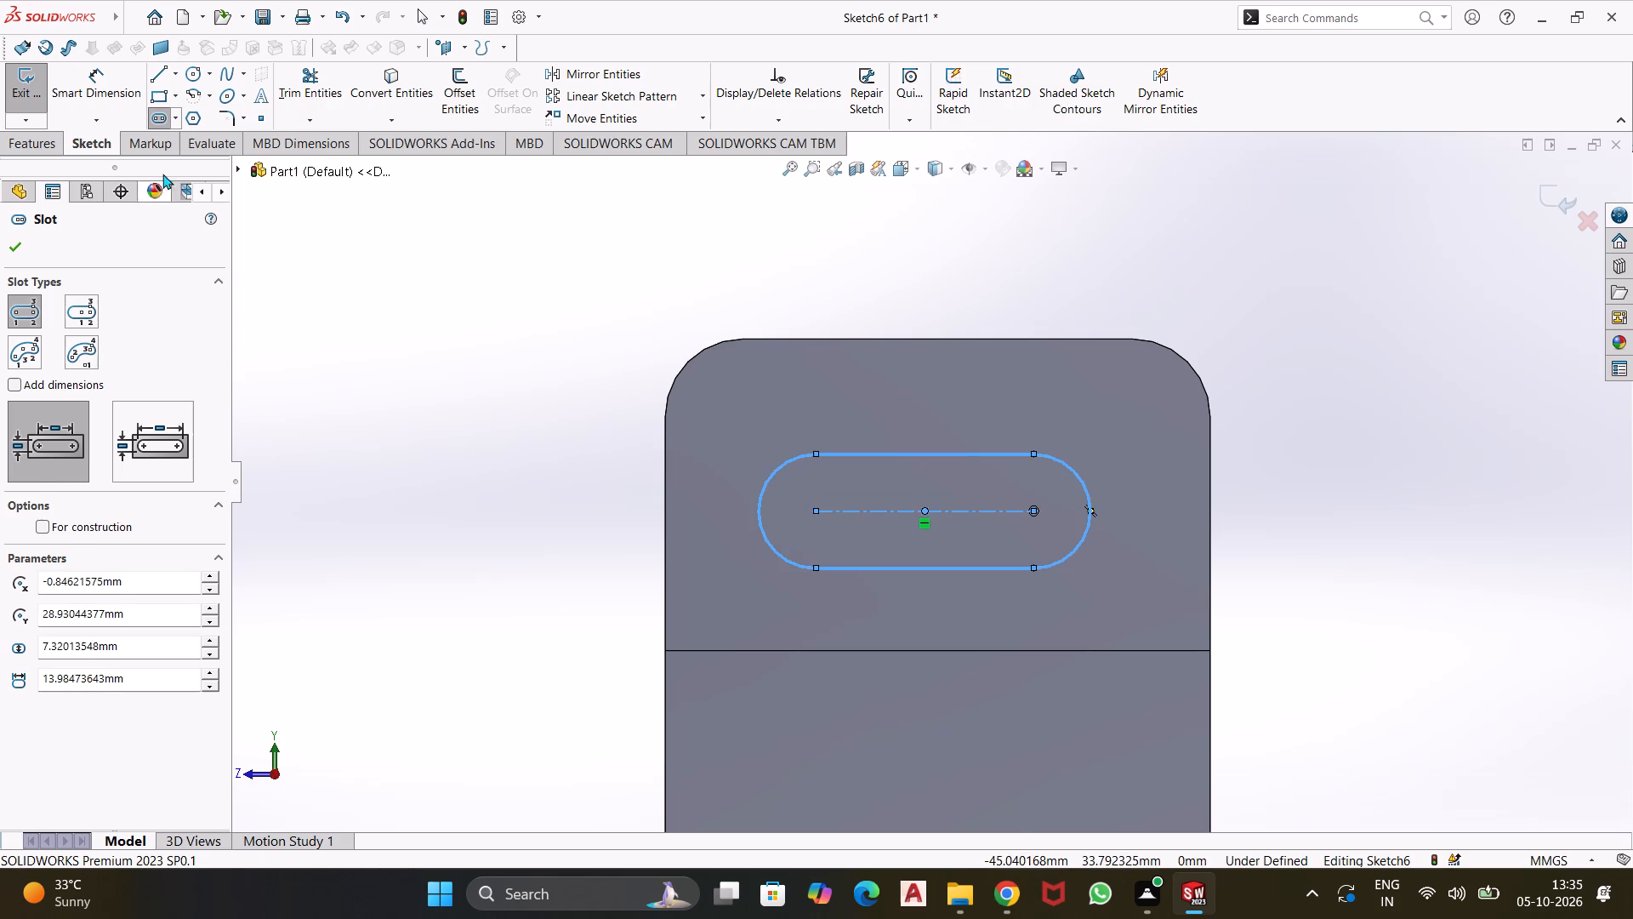
# Dimension the slot with a straight length of 11 mm and a width of 10 mm.
pyautogui.click(92, 103)
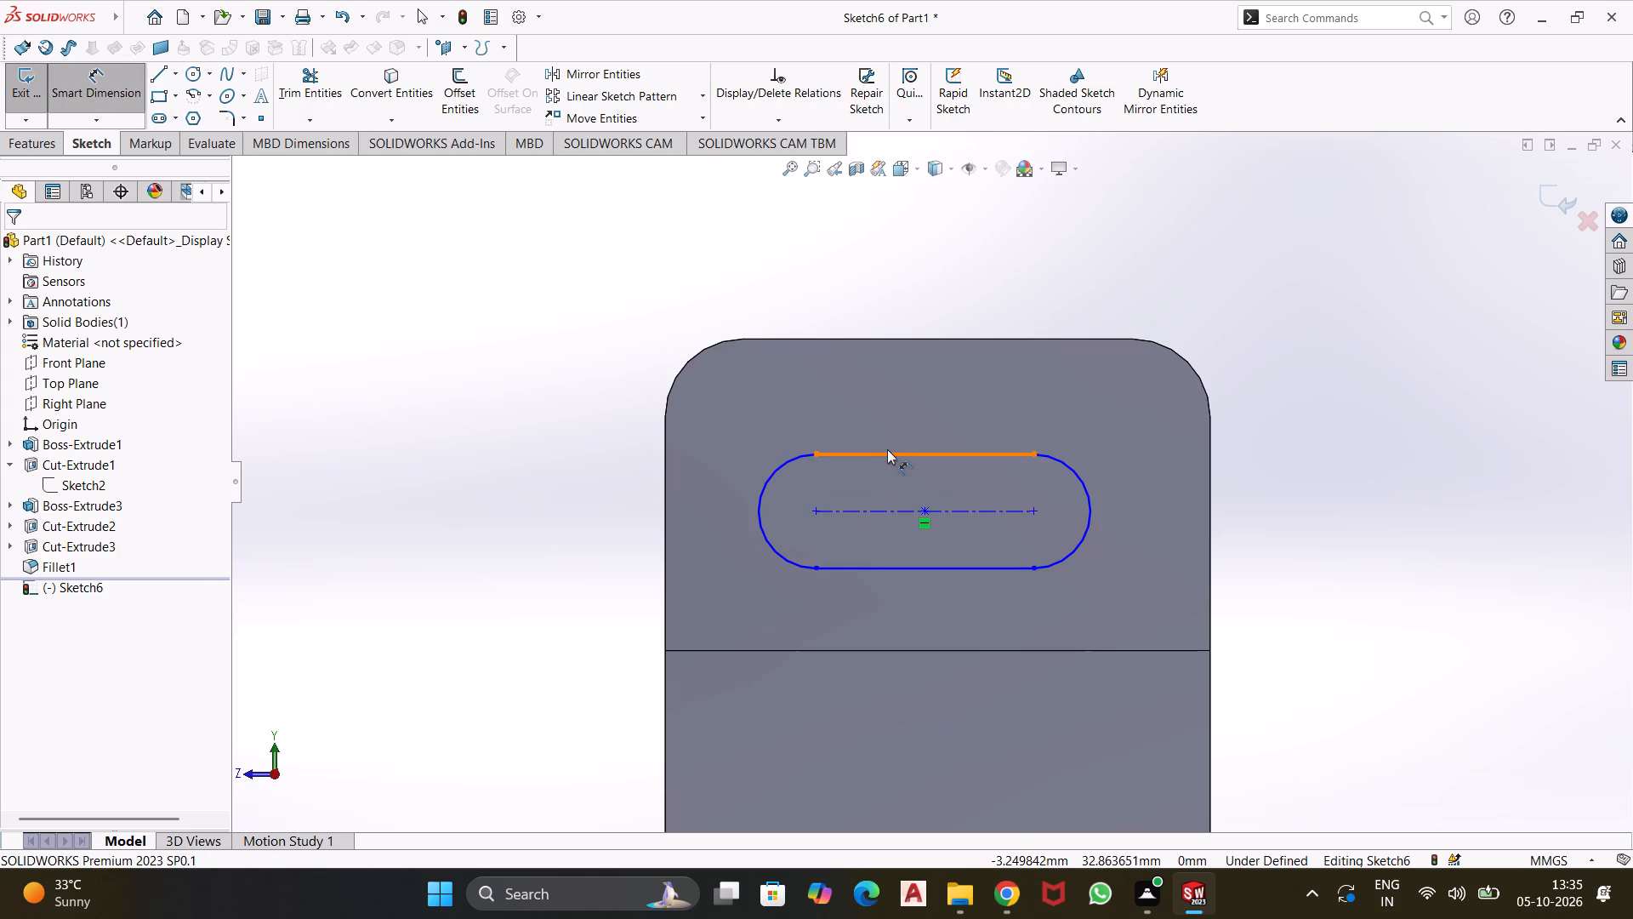
pyautogui.click(887, 449)
pyautogui.click(884, 455)
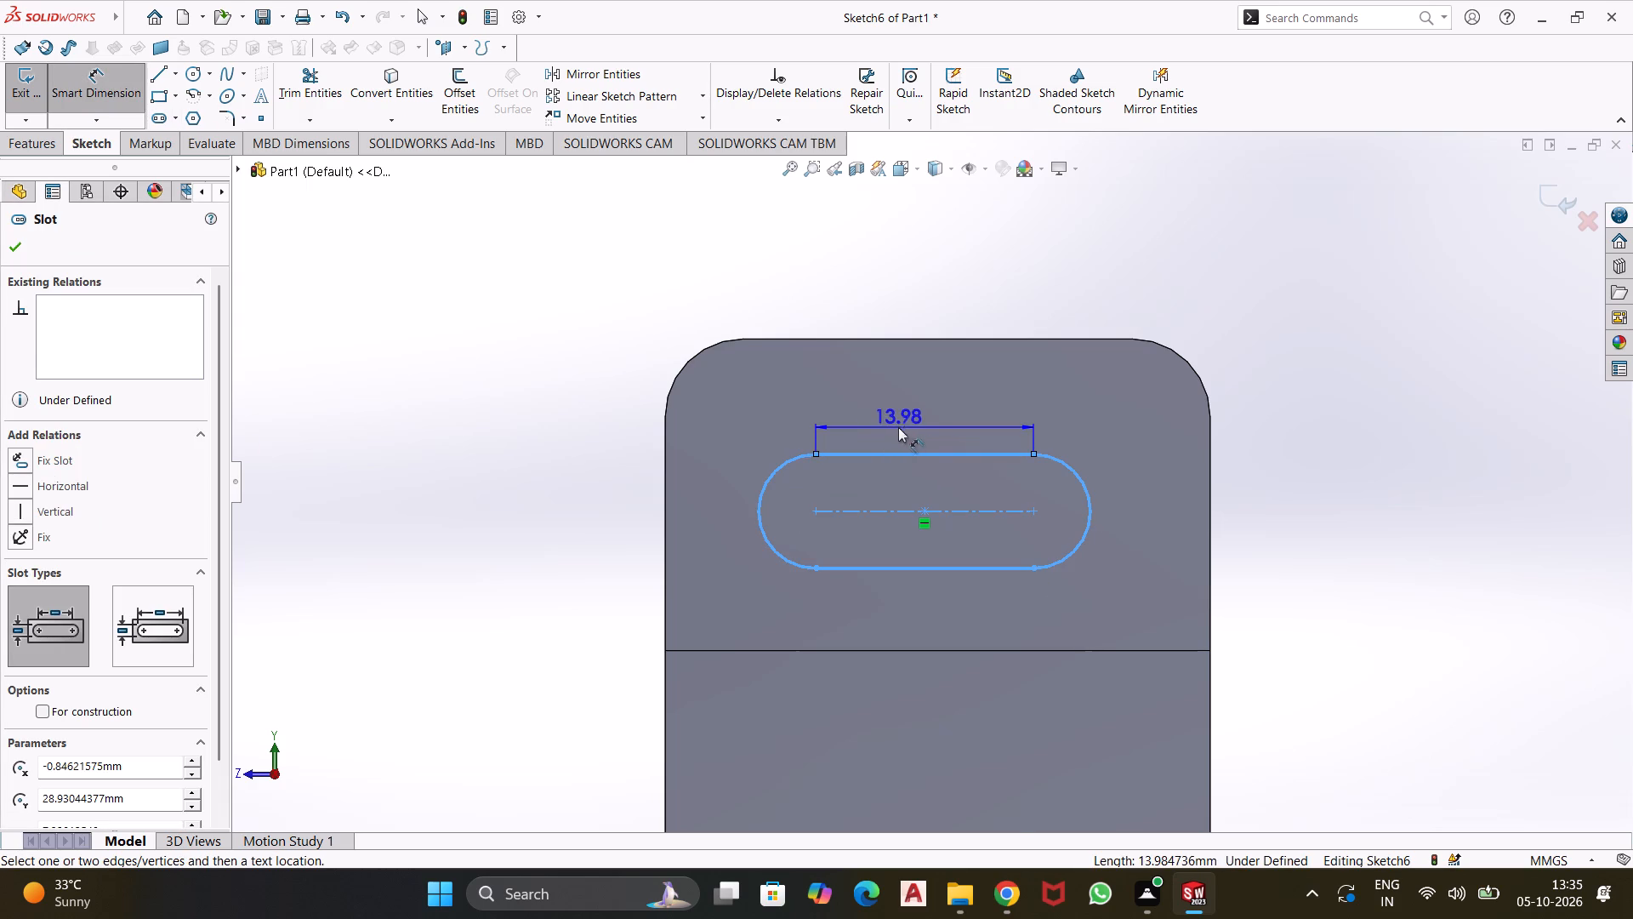
pyautogui.click(918, 425)
pyautogui.write('11')
pyautogui.press('Return')
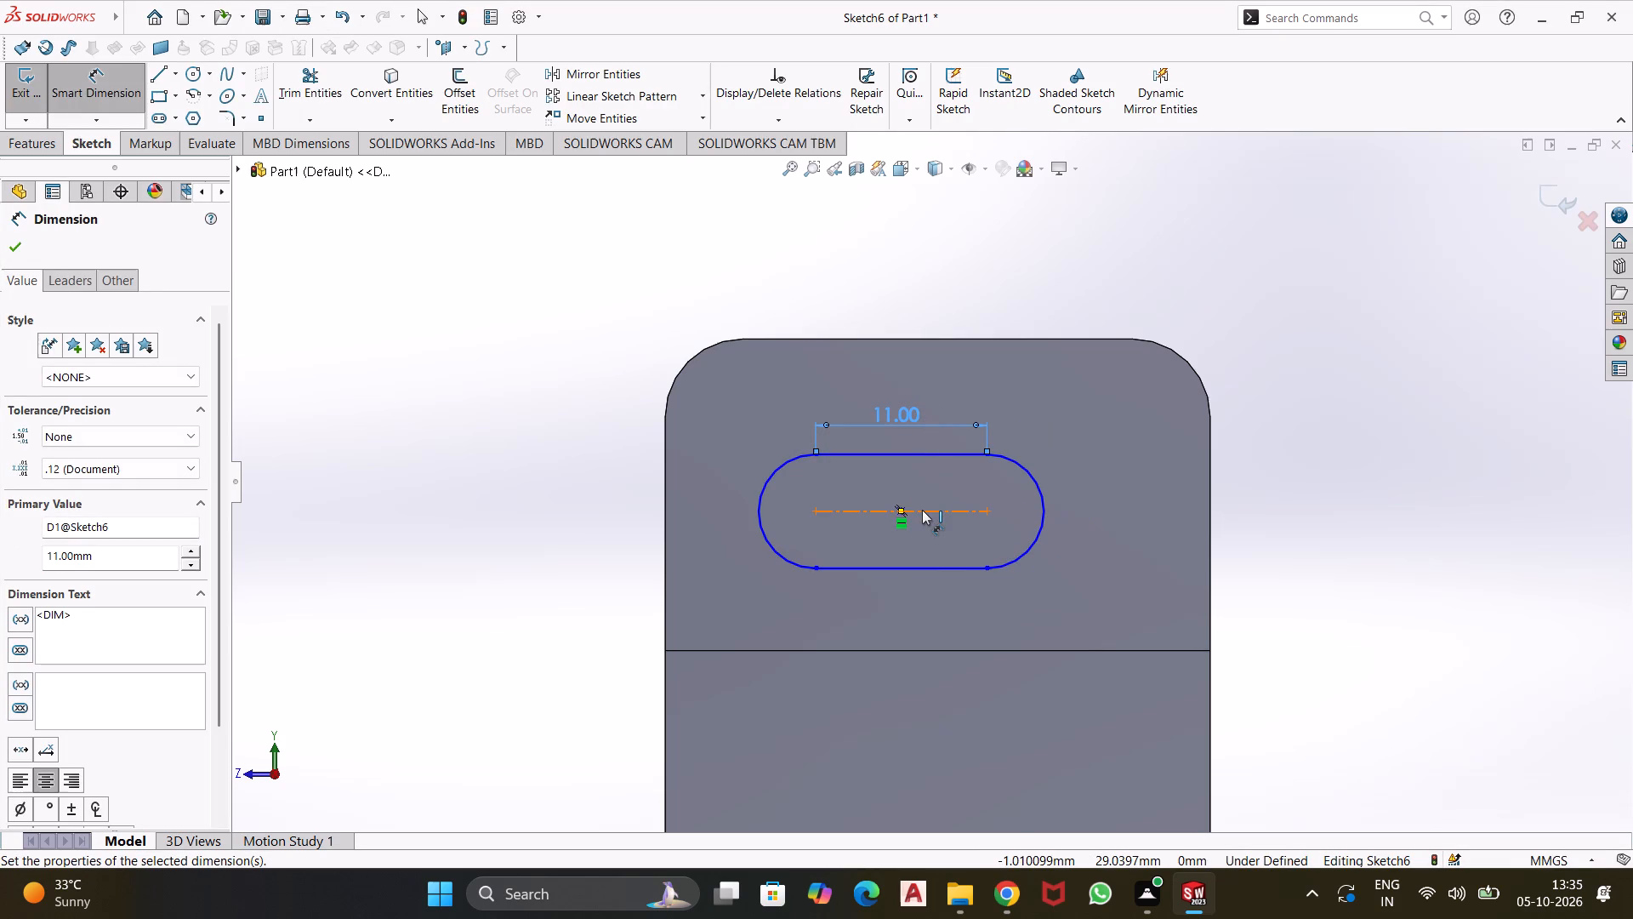
pyautogui.click(914, 564)
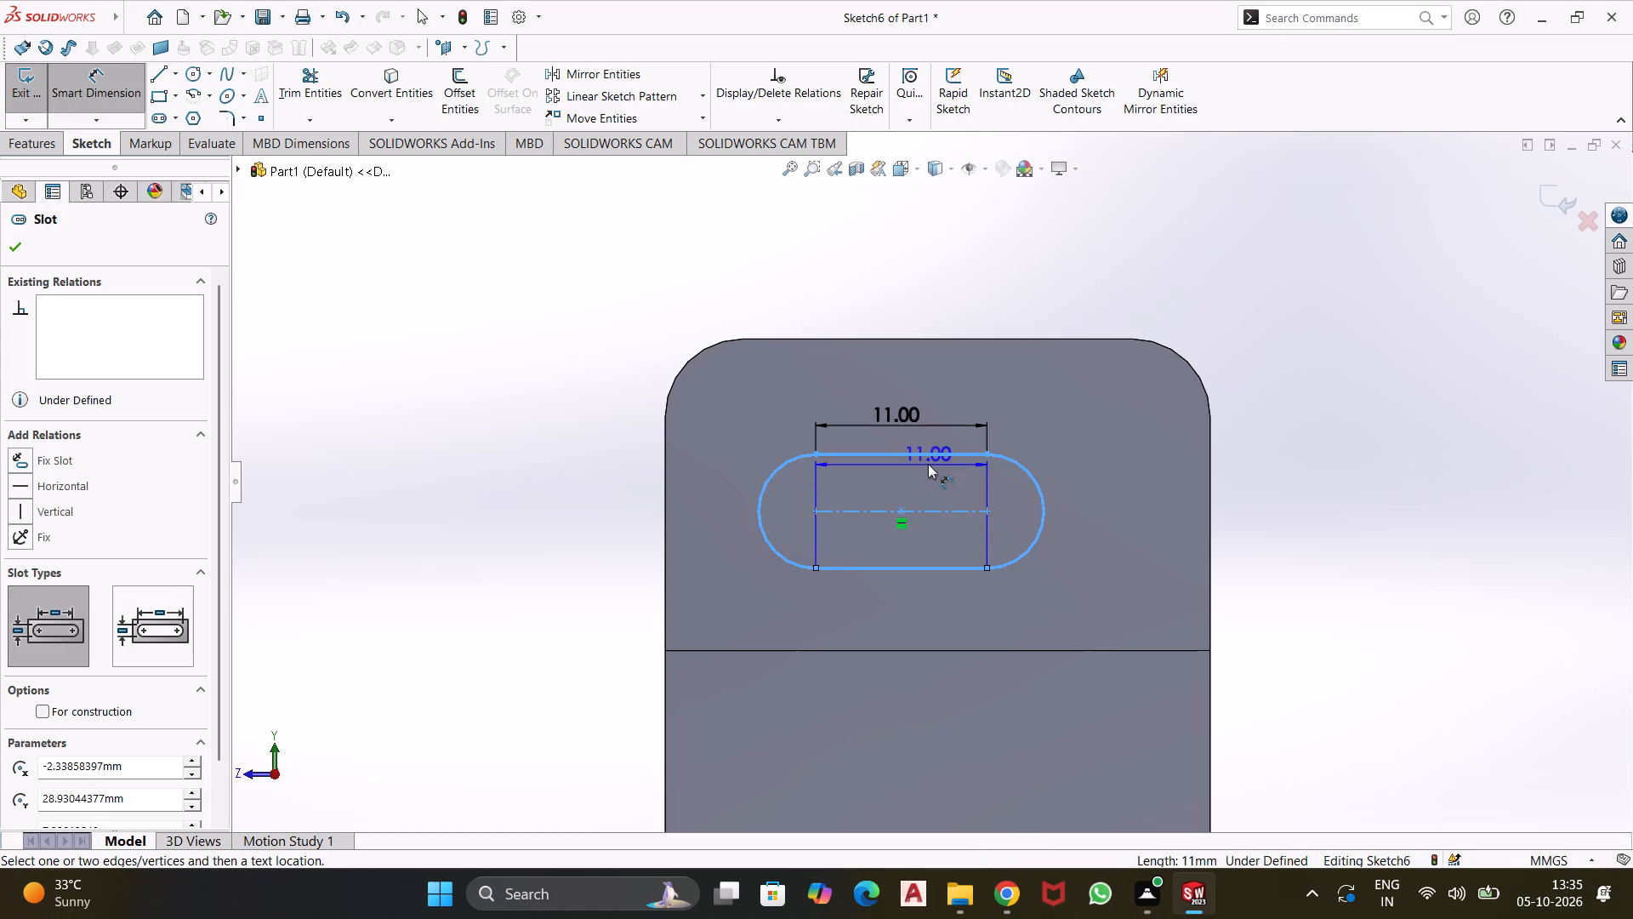
pyautogui.click(928, 454)
pyautogui.click(912, 610)
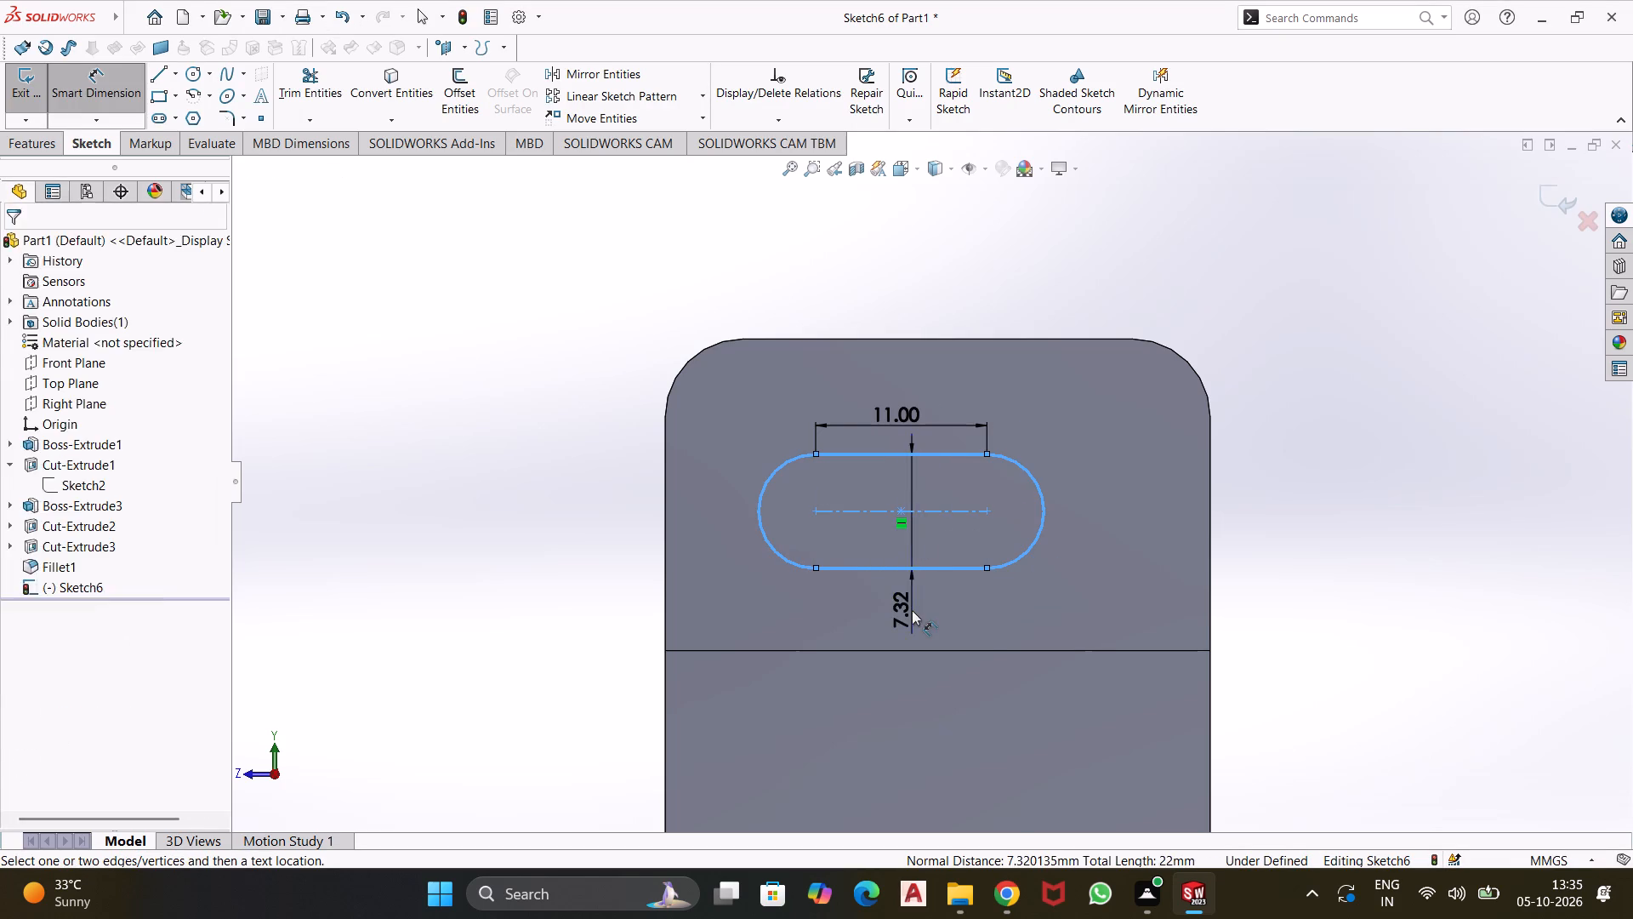
pyautogui.write('10')
pyautogui.press('Return')
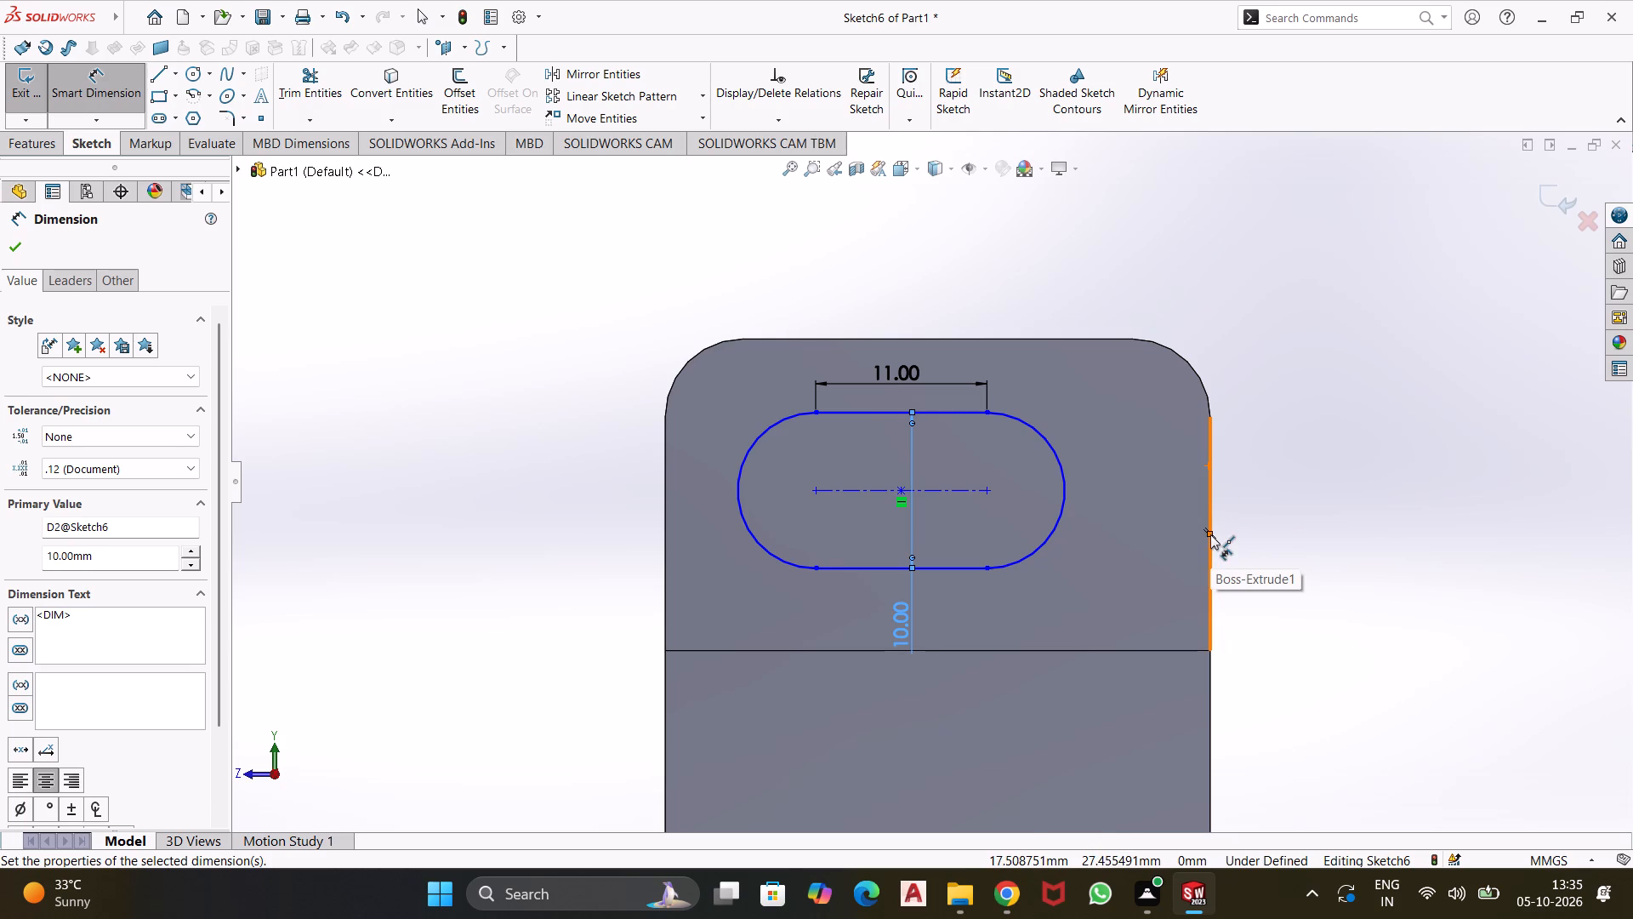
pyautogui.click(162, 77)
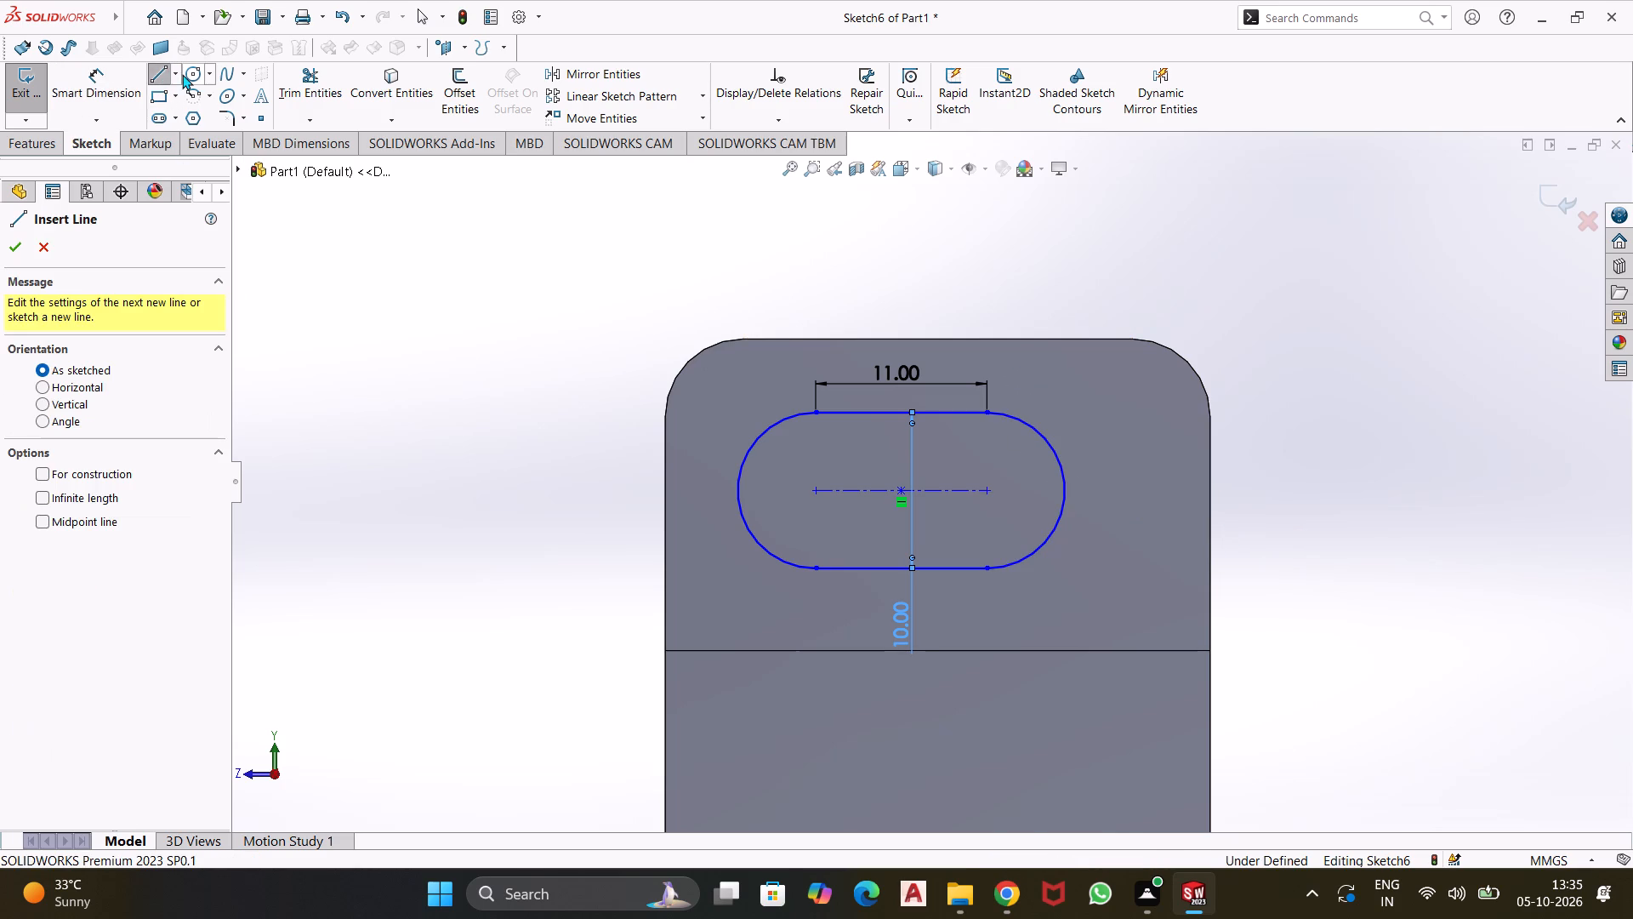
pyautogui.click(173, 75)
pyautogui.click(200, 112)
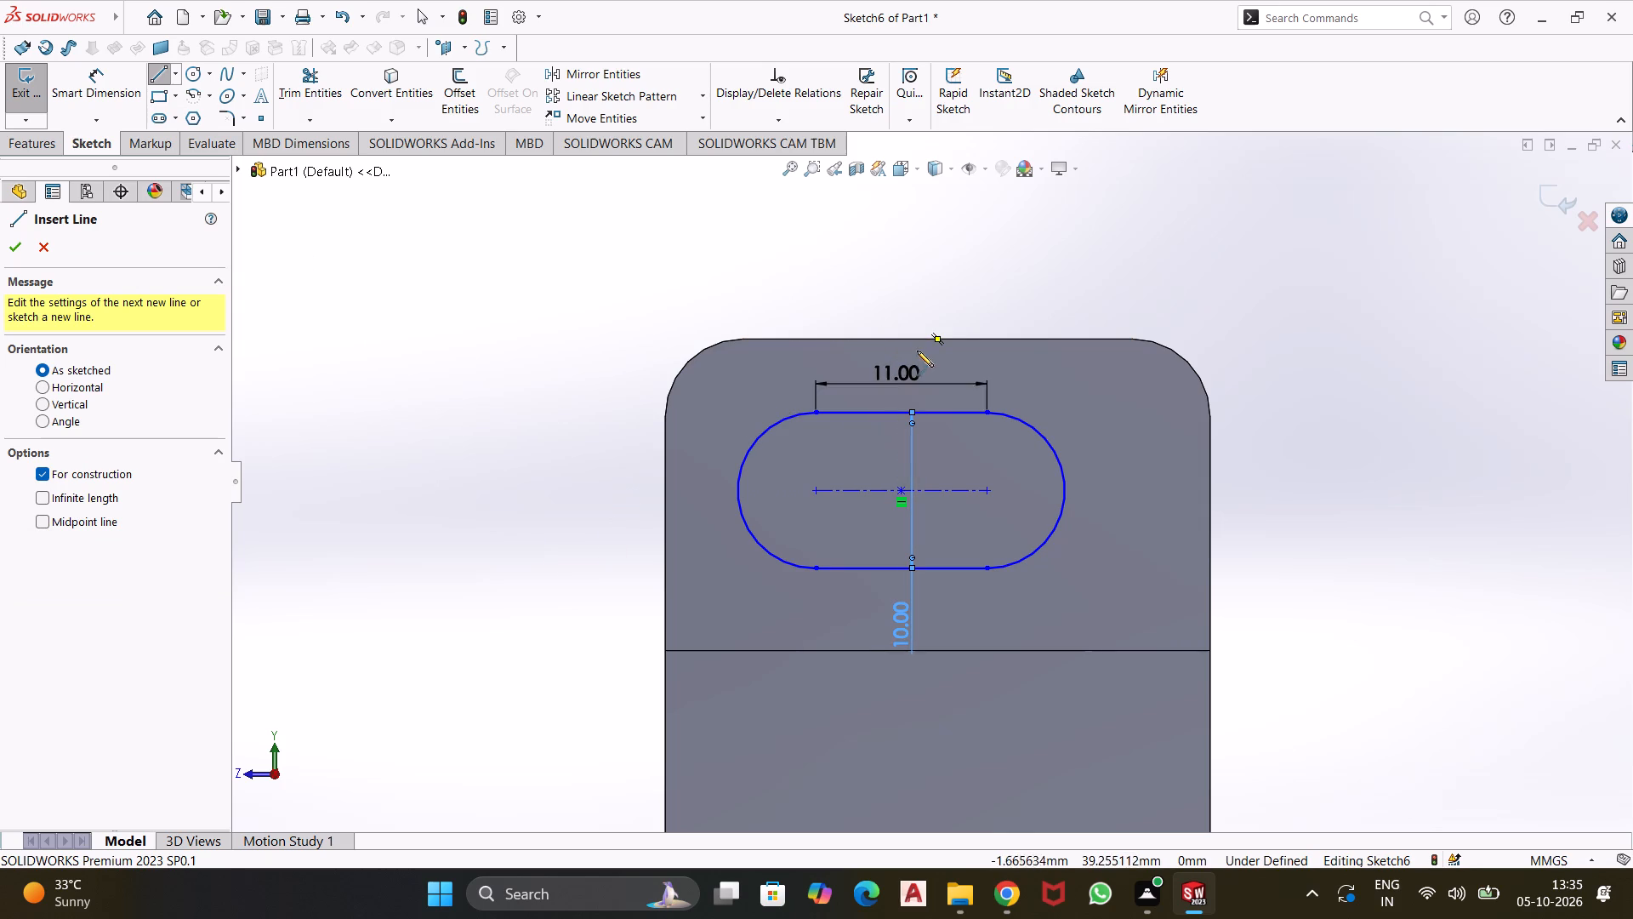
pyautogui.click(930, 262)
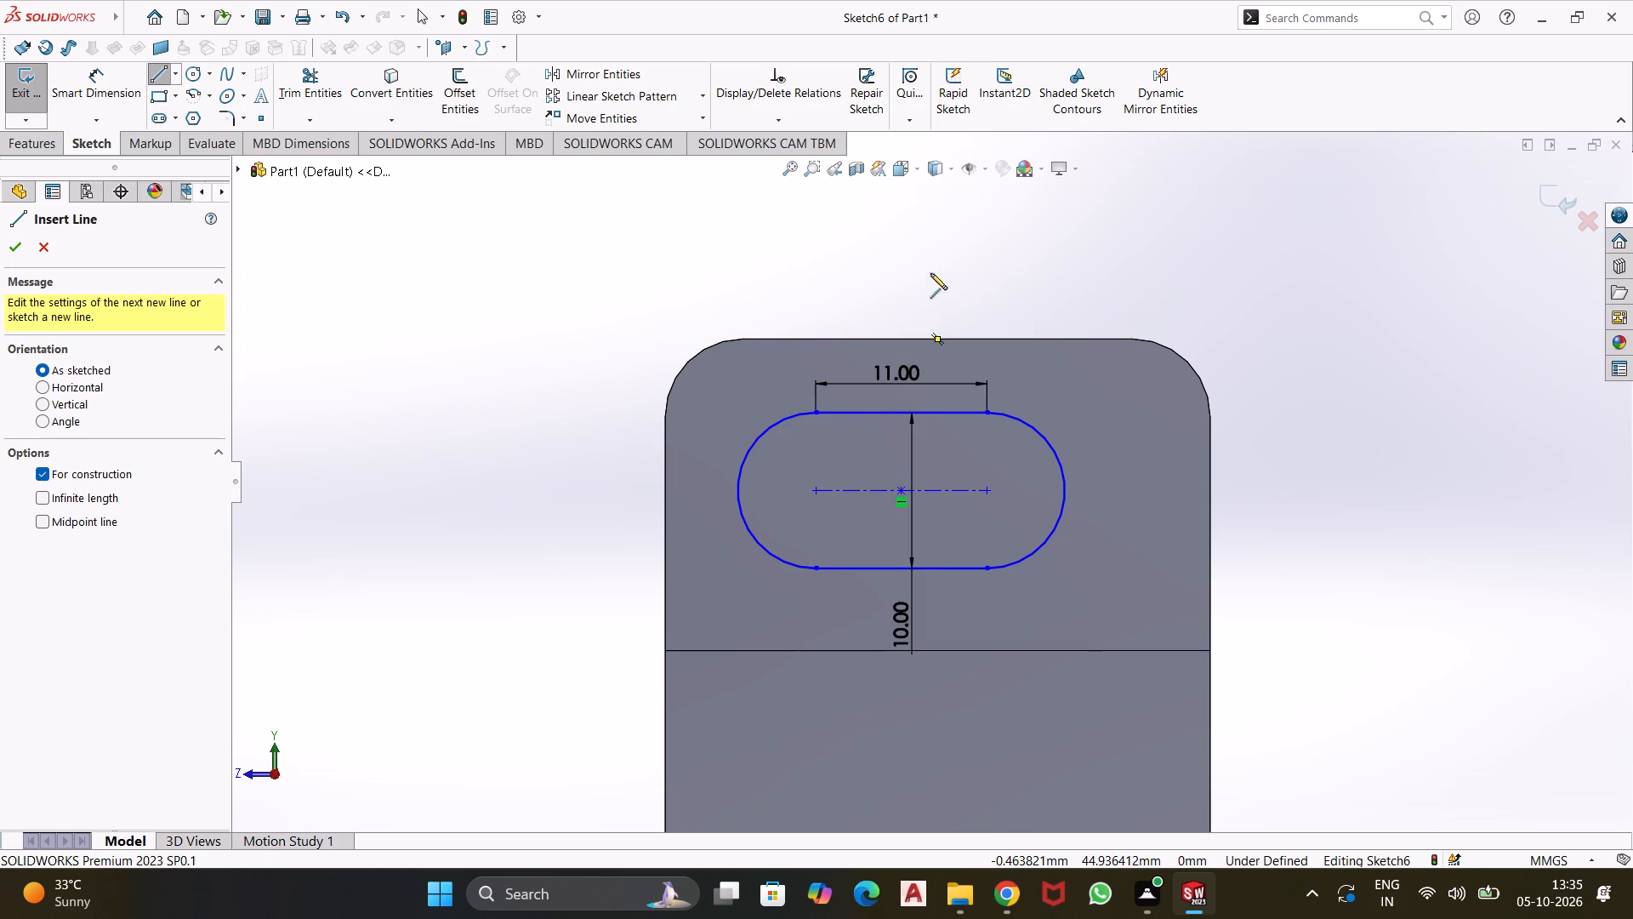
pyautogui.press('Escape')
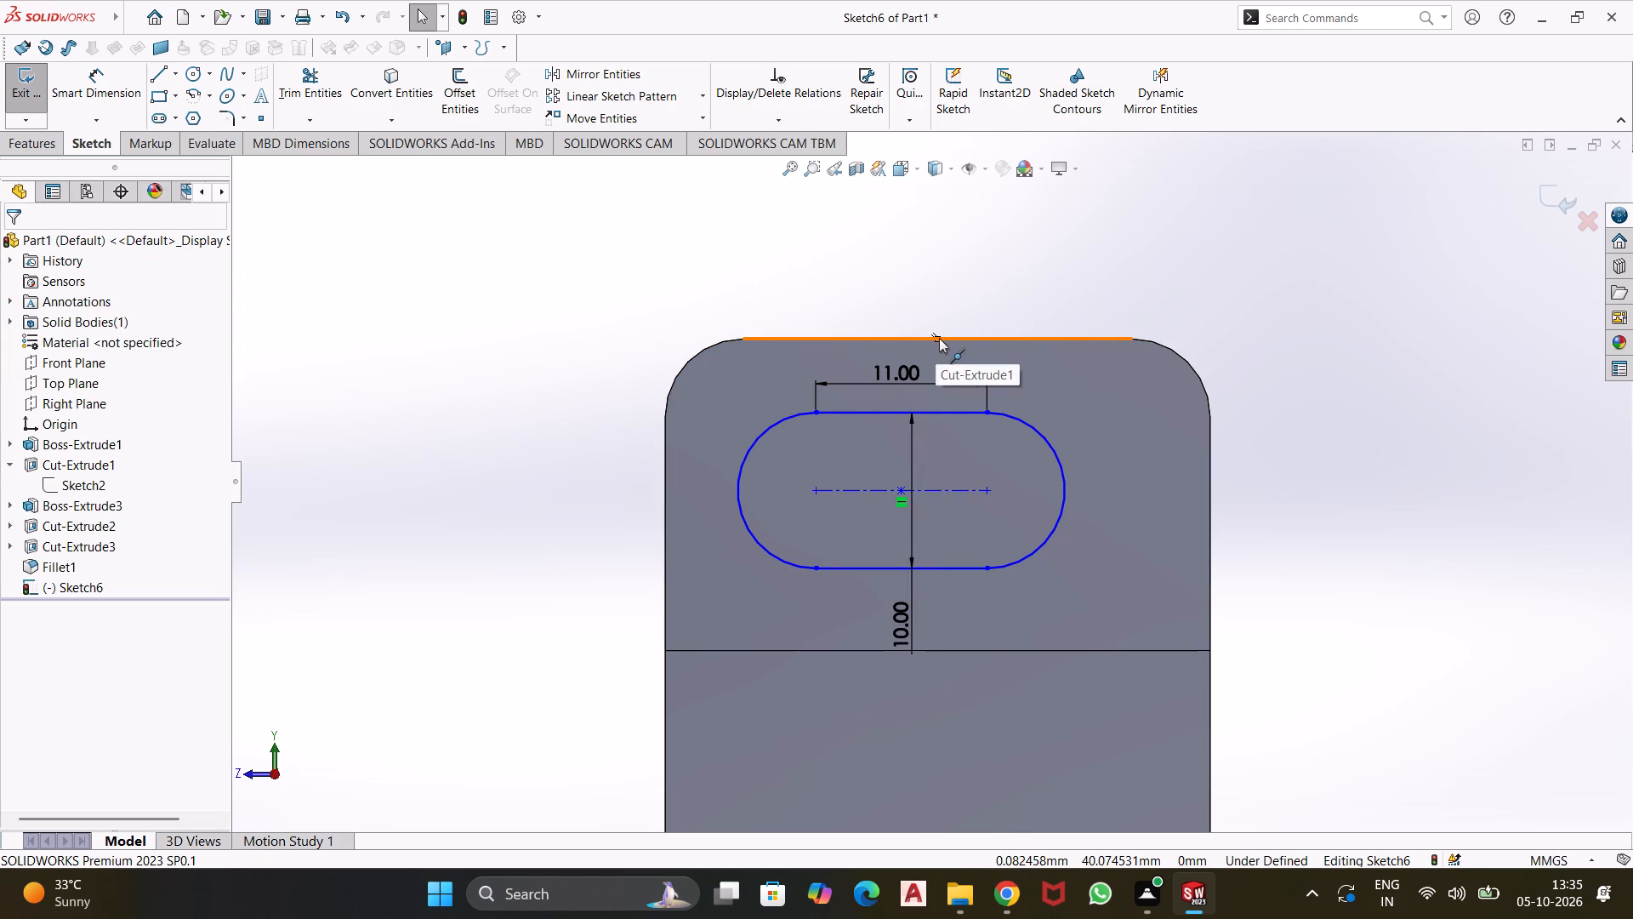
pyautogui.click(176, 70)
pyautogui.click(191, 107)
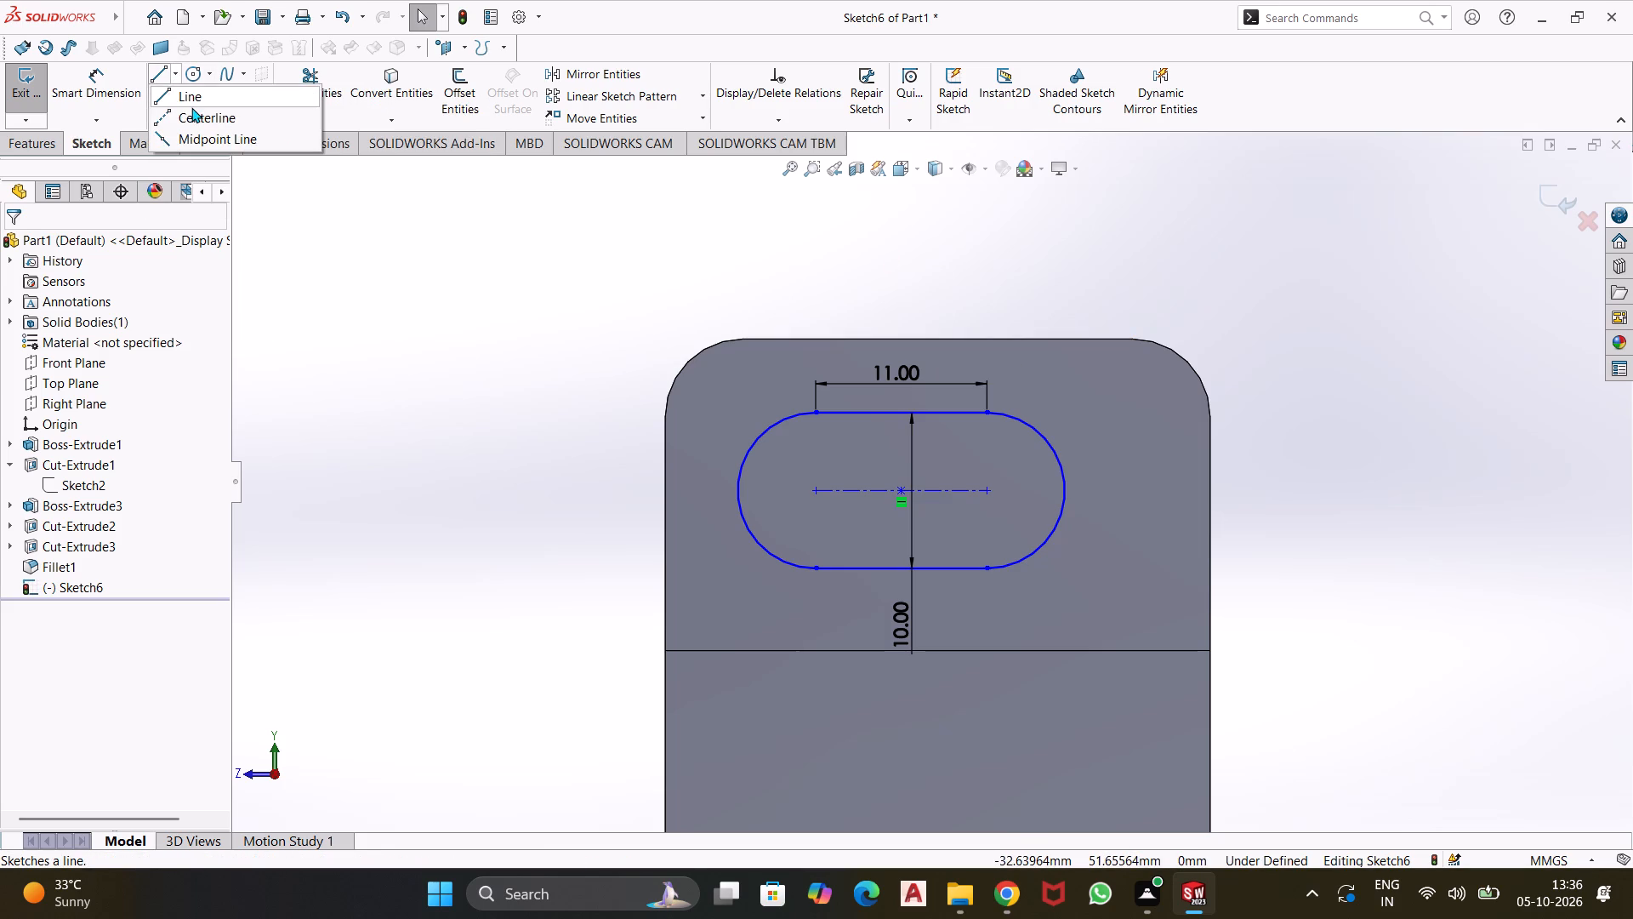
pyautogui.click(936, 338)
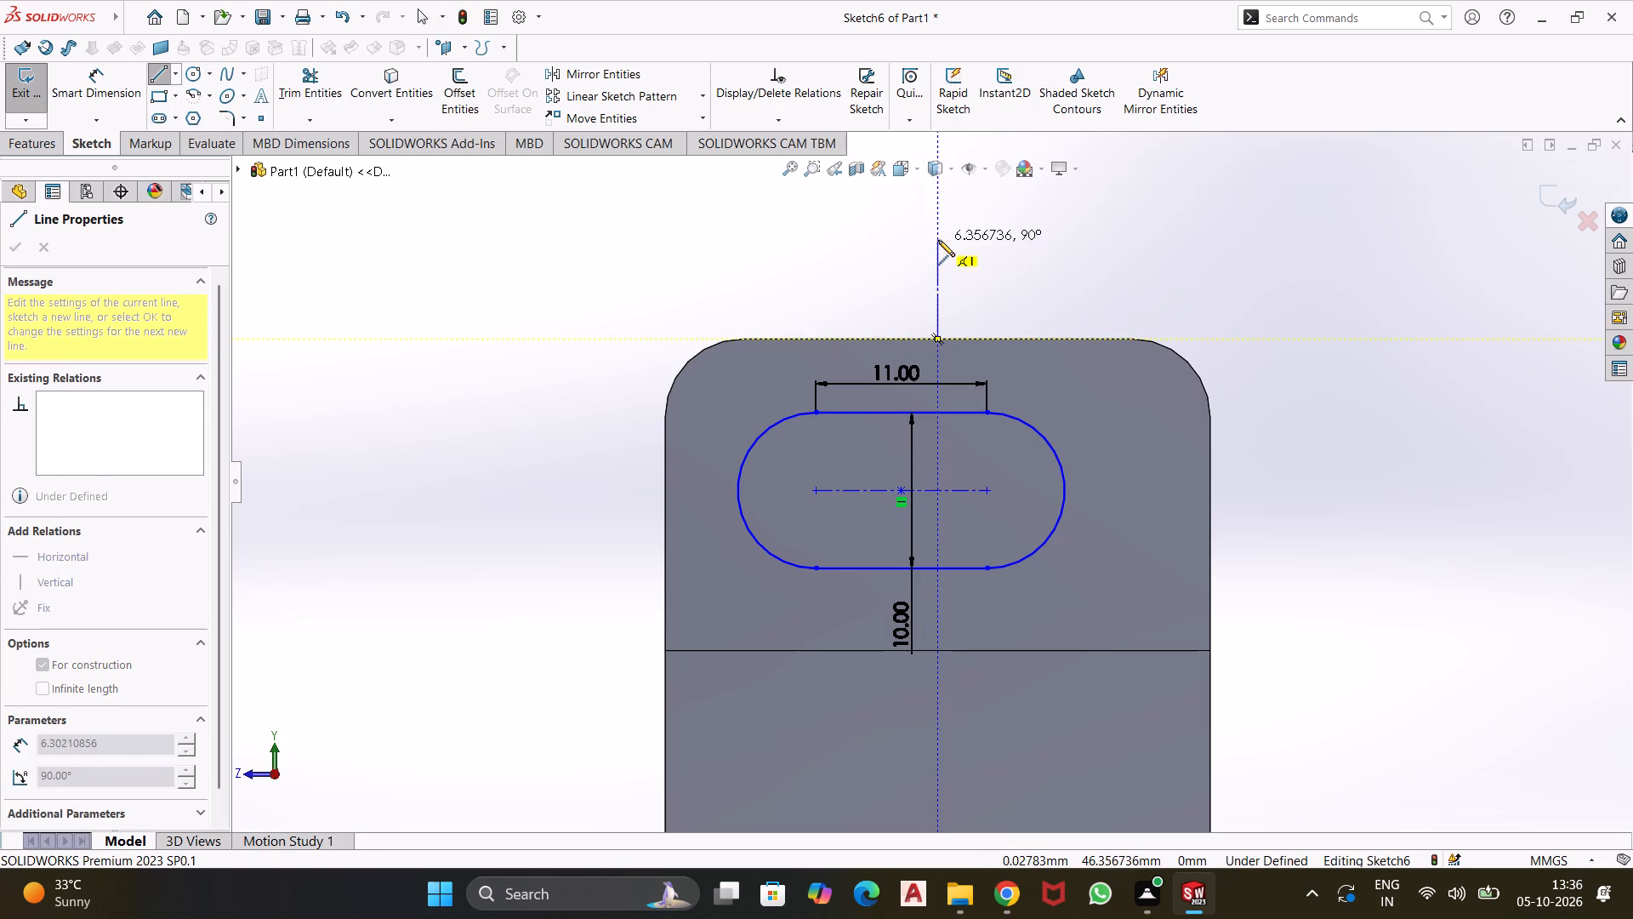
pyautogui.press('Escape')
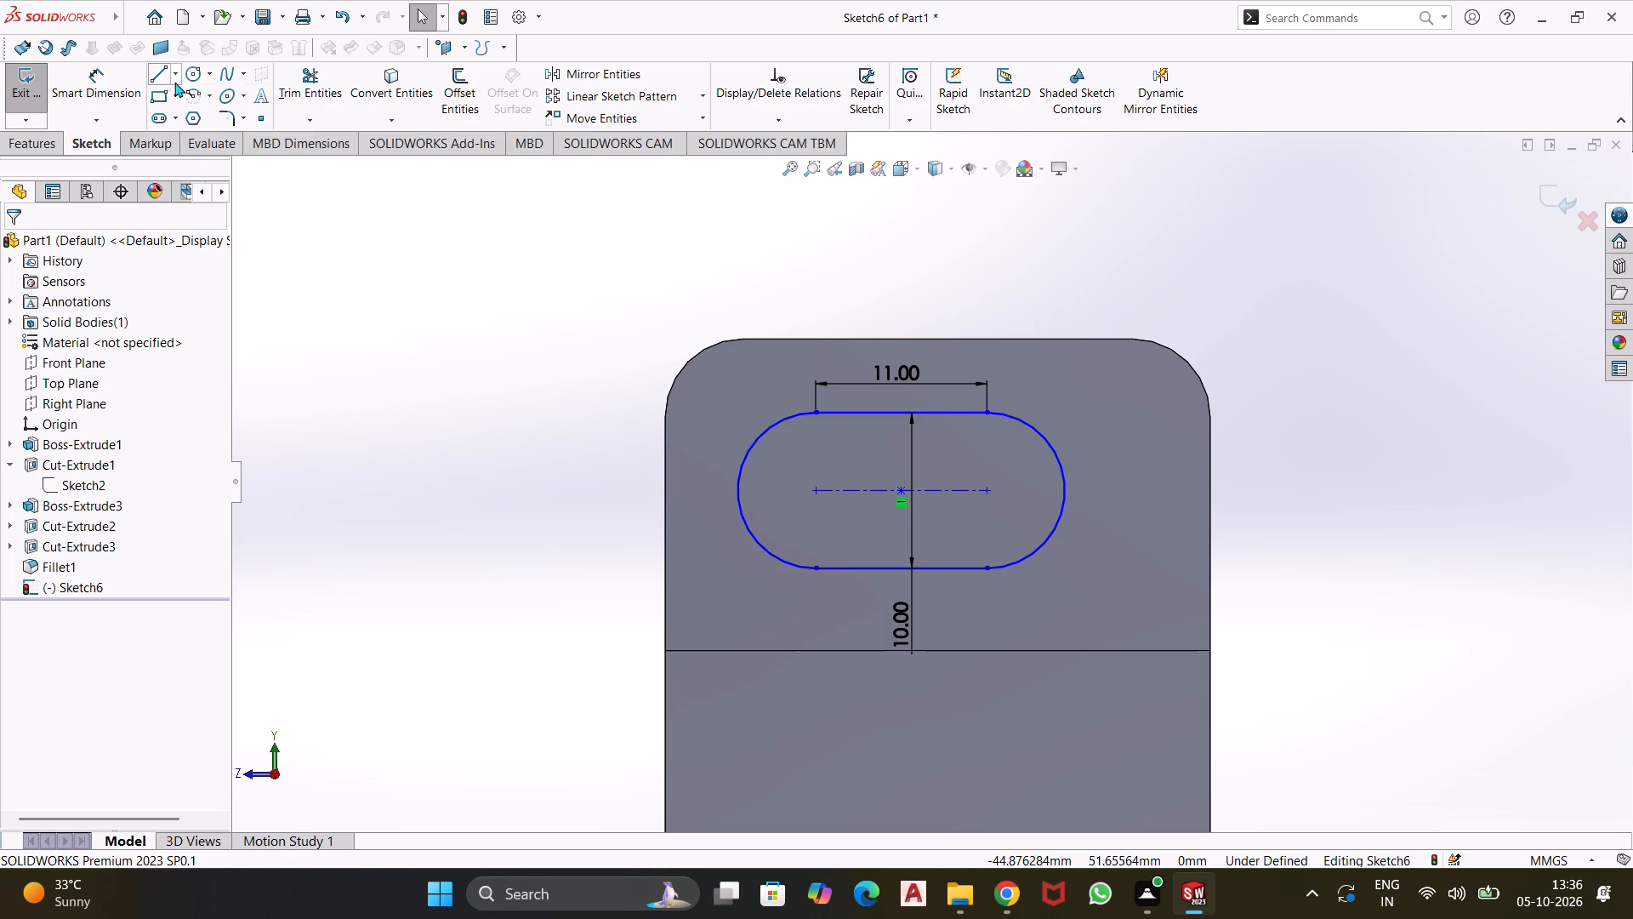
# Draw a vertical centerline about 31 mm long through the middle of the block's top edge, crossing the slot.
pyautogui.click(174, 82)
pyautogui.click(198, 114)
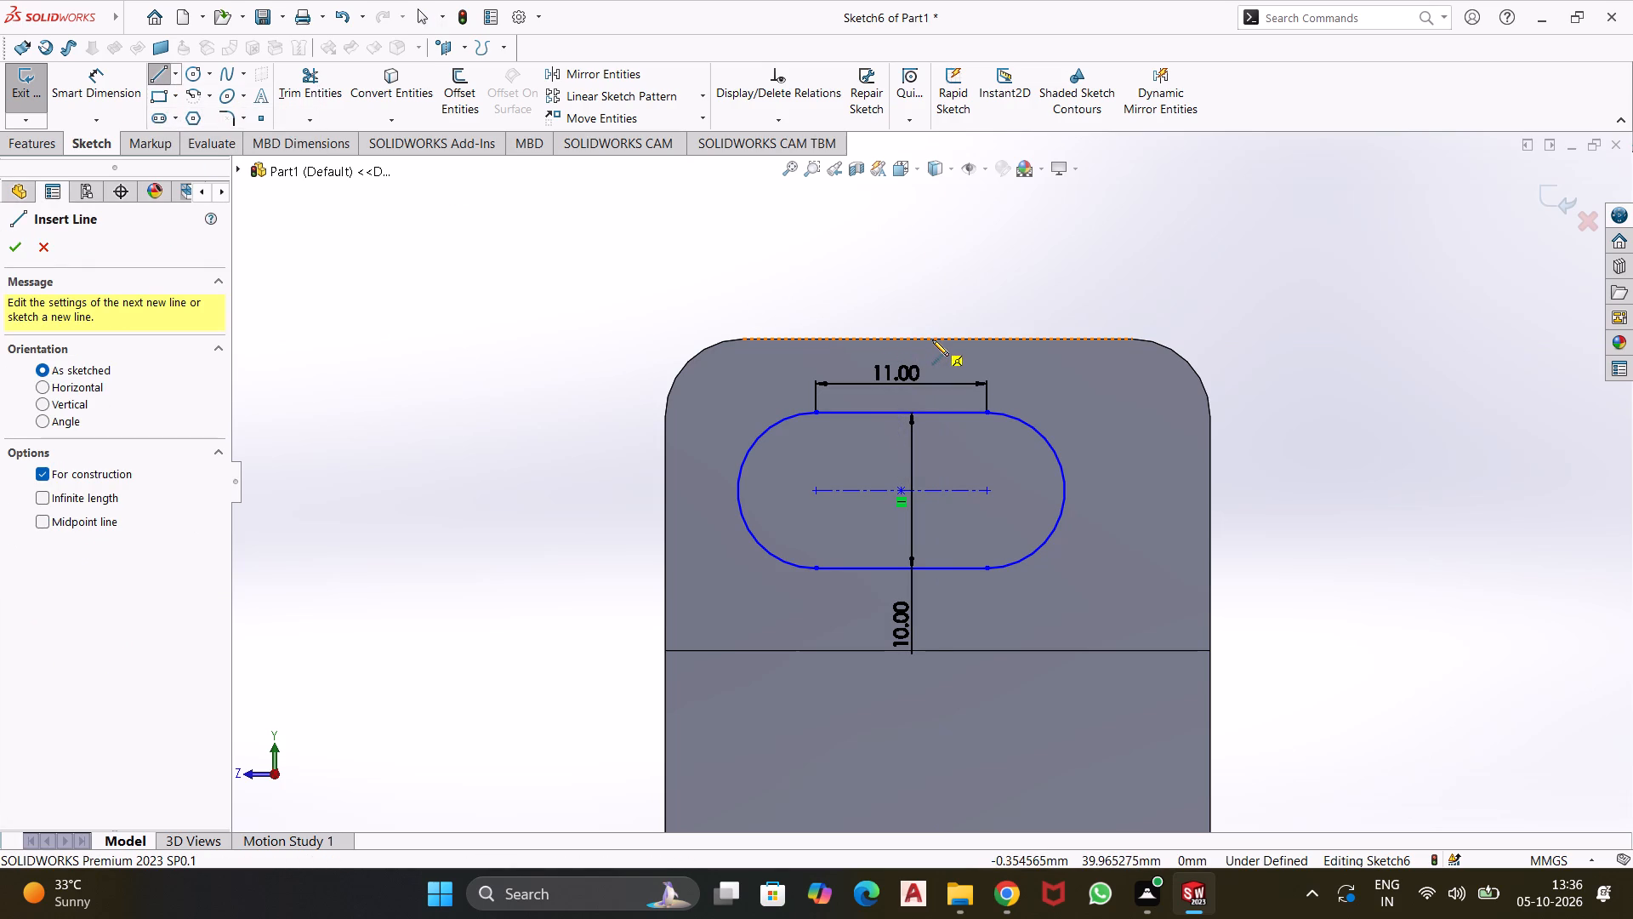
pyautogui.click(934, 252)
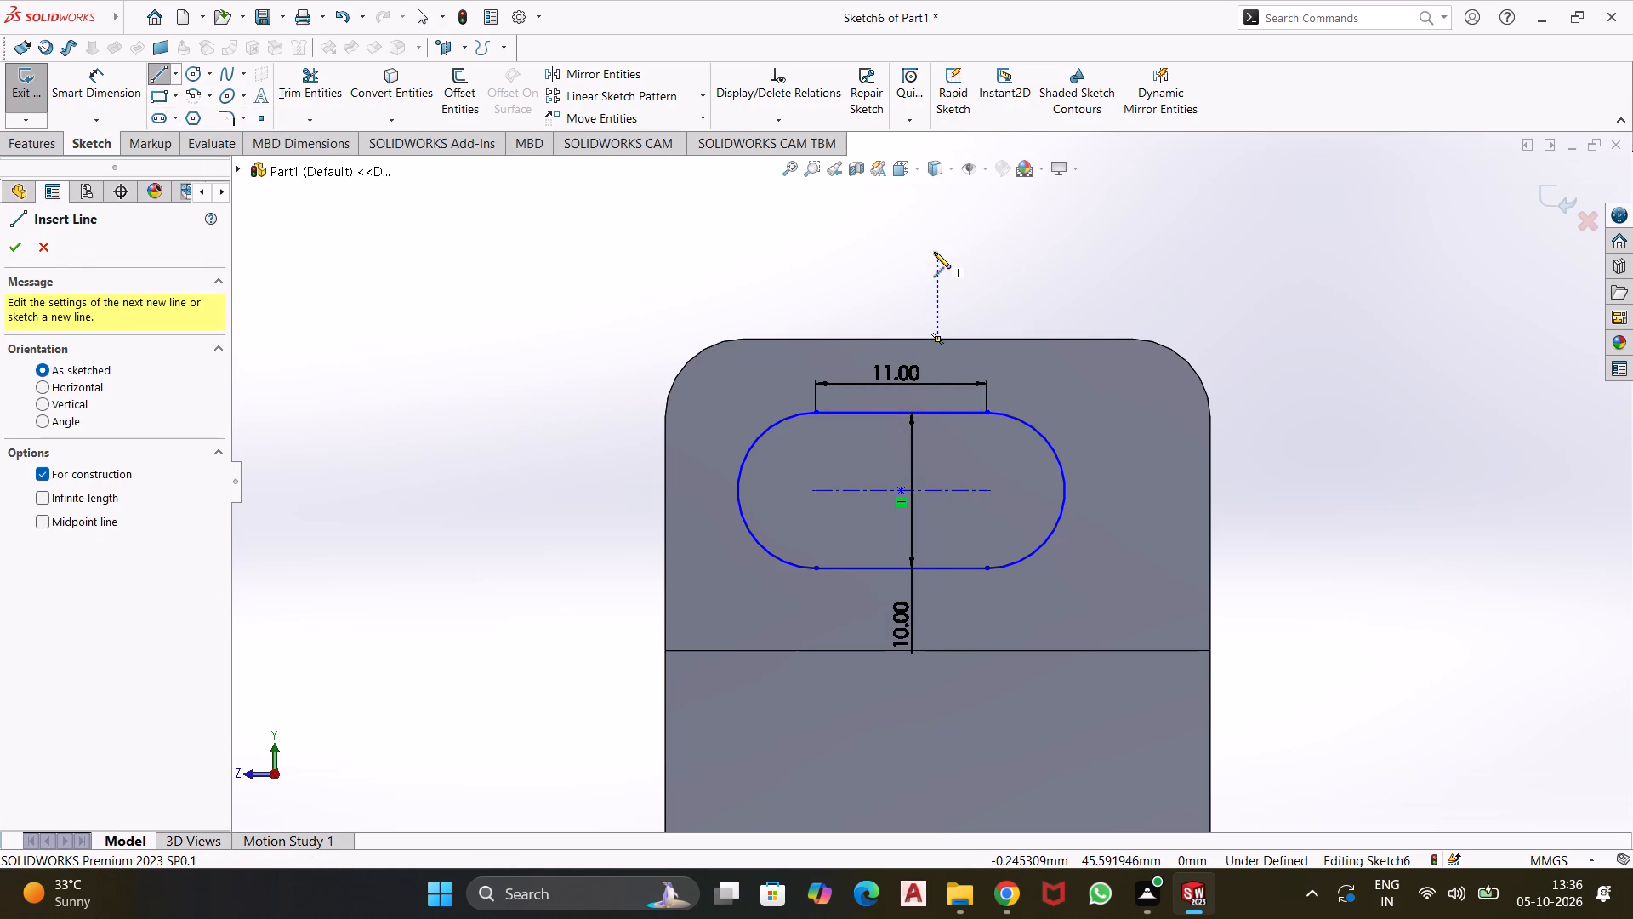
pyautogui.click(942, 735)
pyautogui.press('Escape')
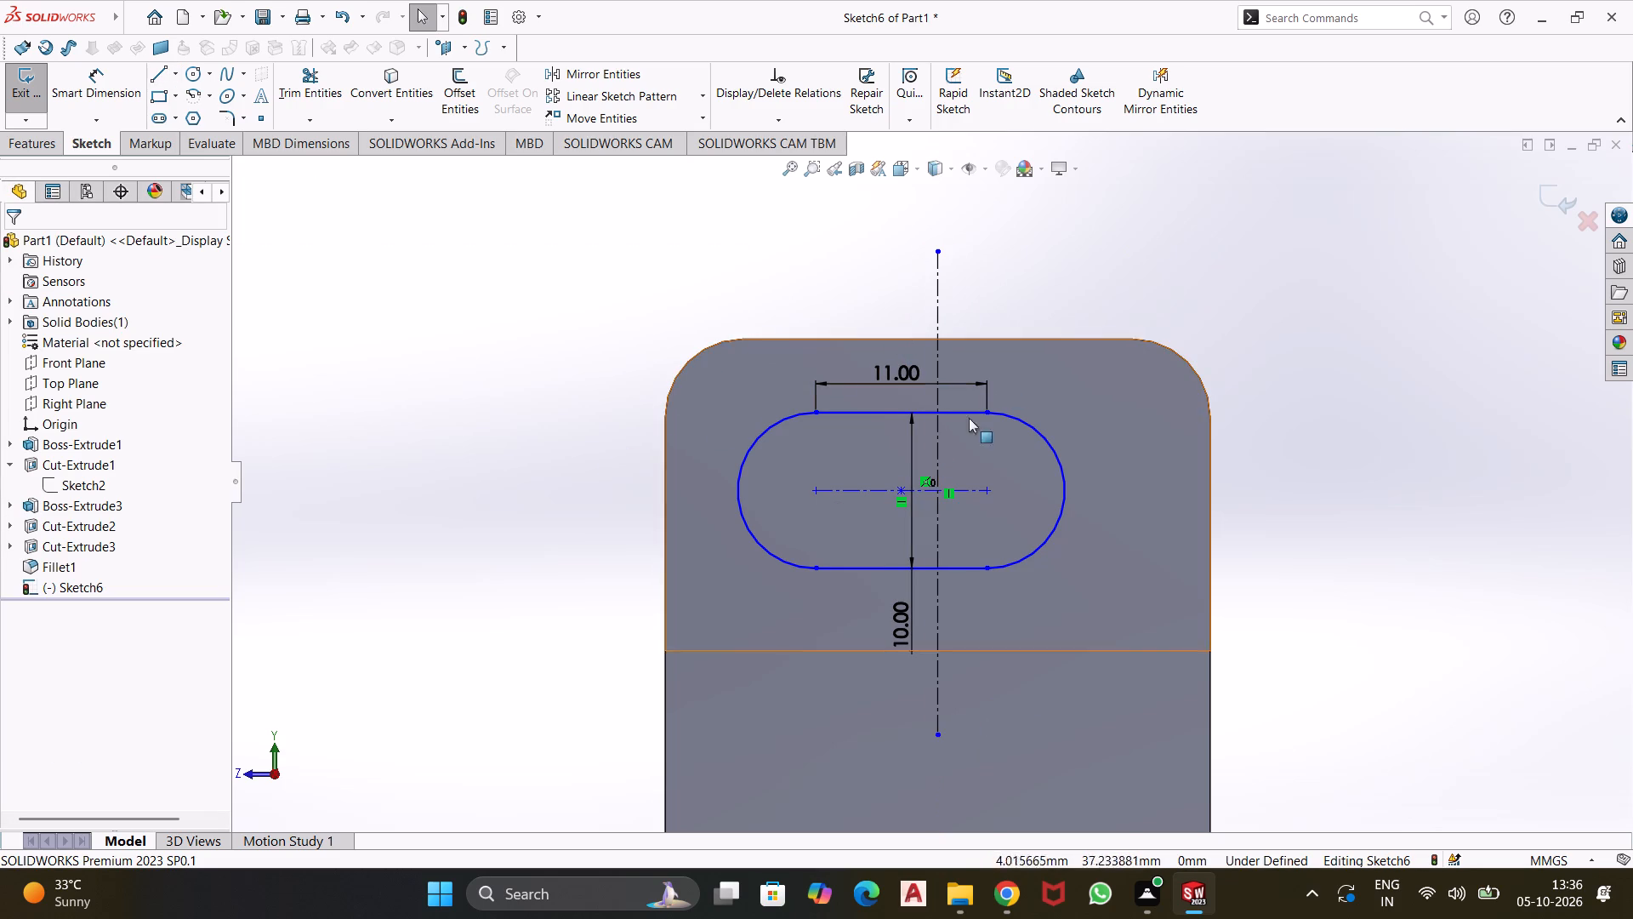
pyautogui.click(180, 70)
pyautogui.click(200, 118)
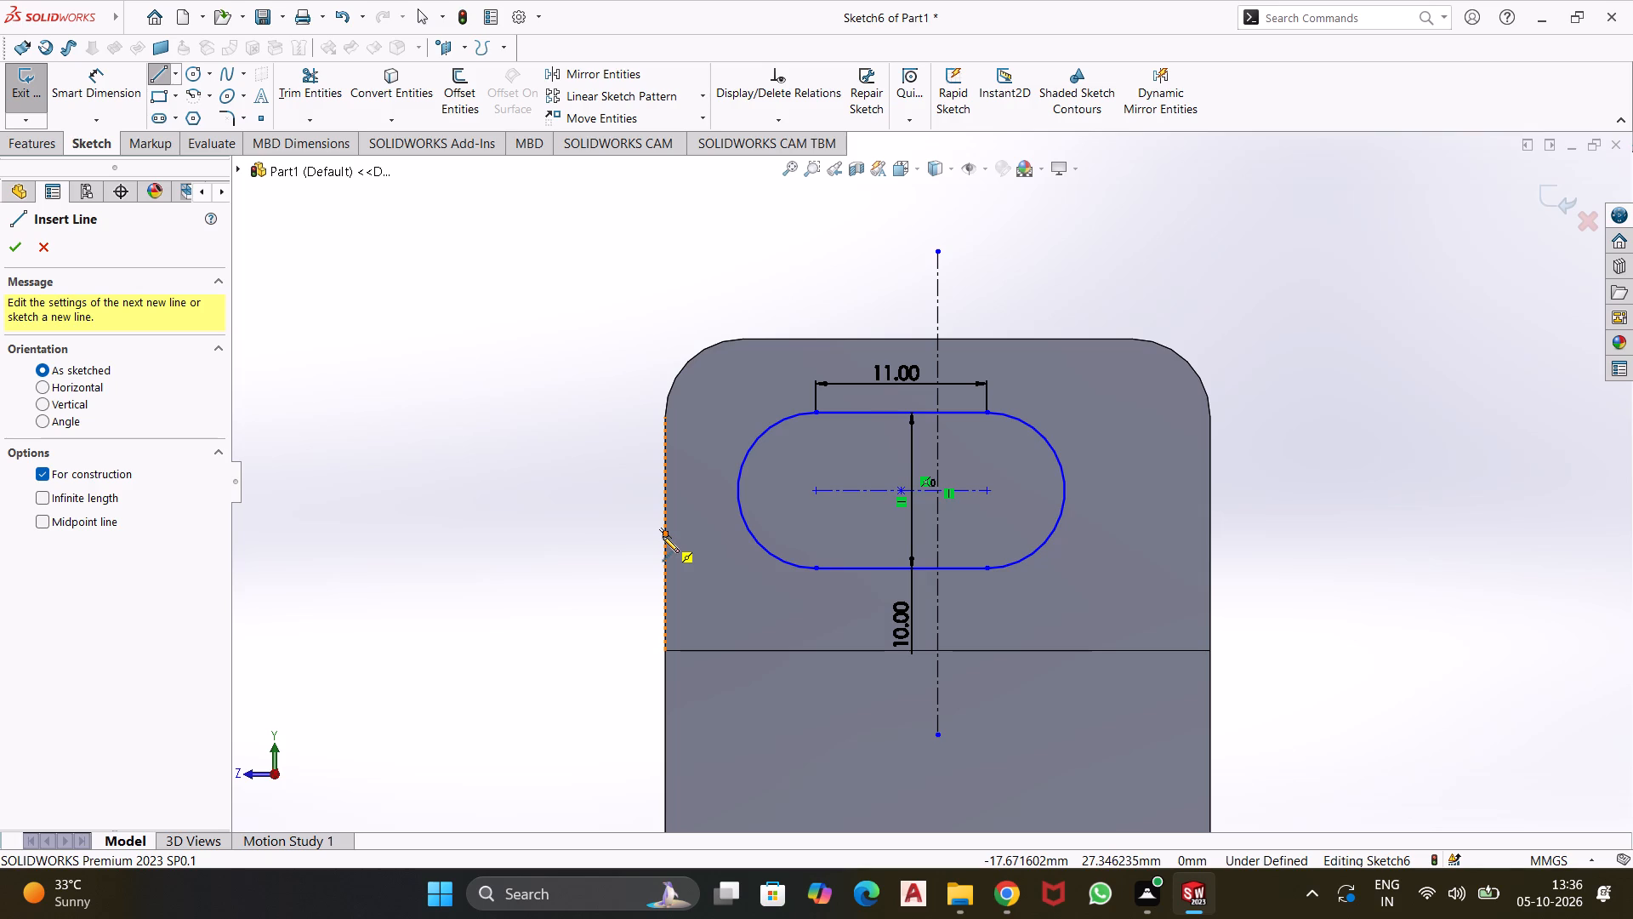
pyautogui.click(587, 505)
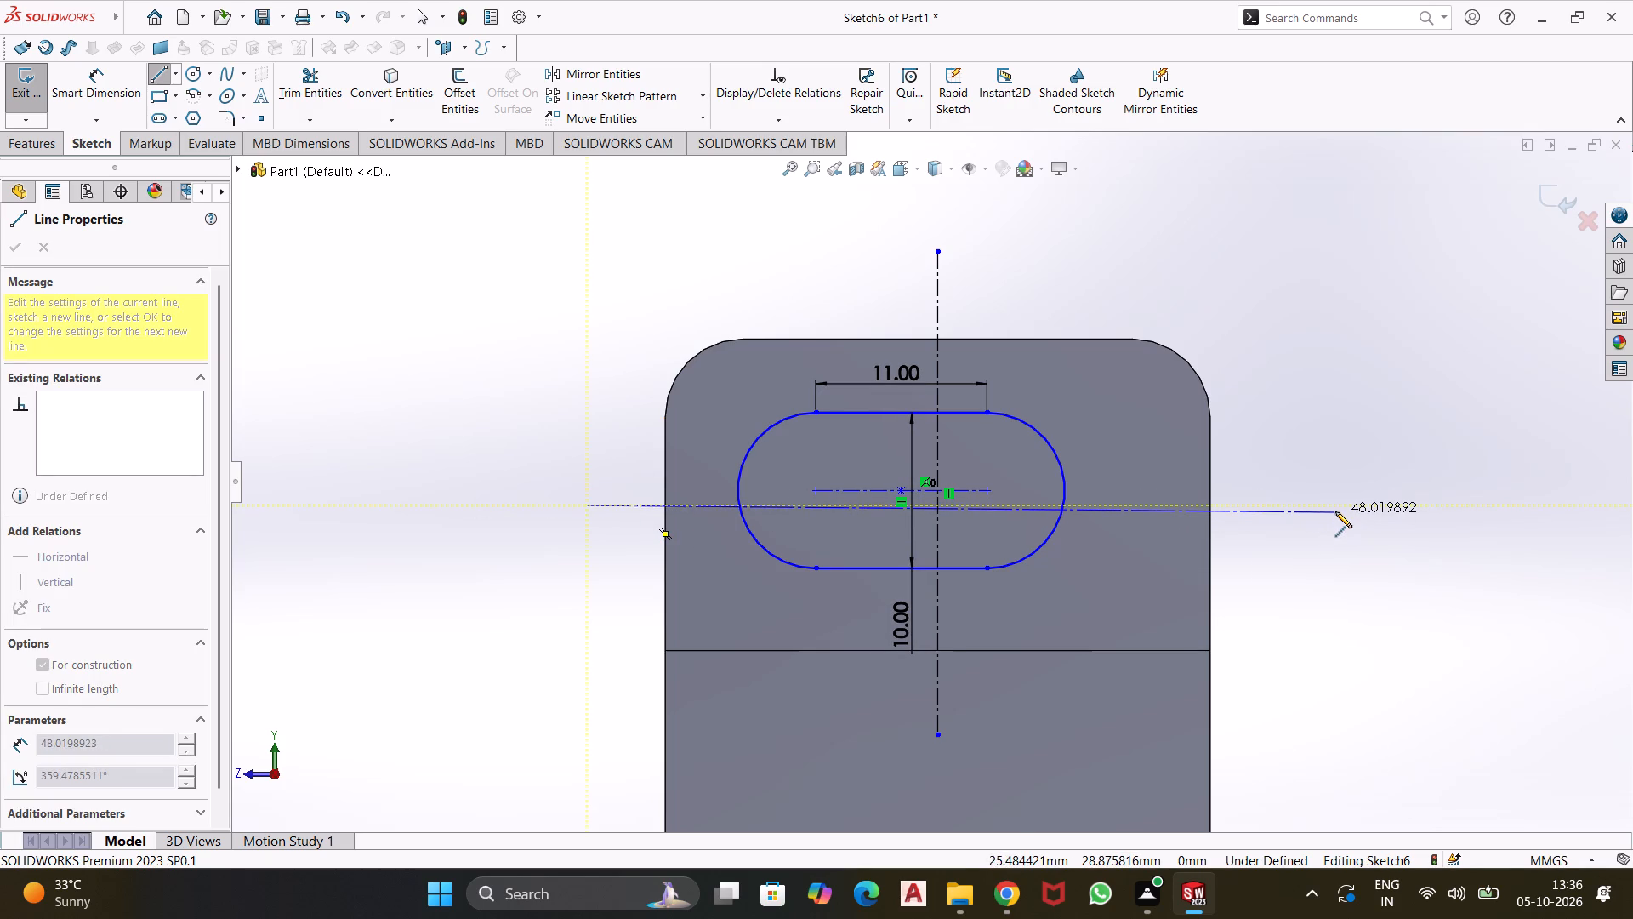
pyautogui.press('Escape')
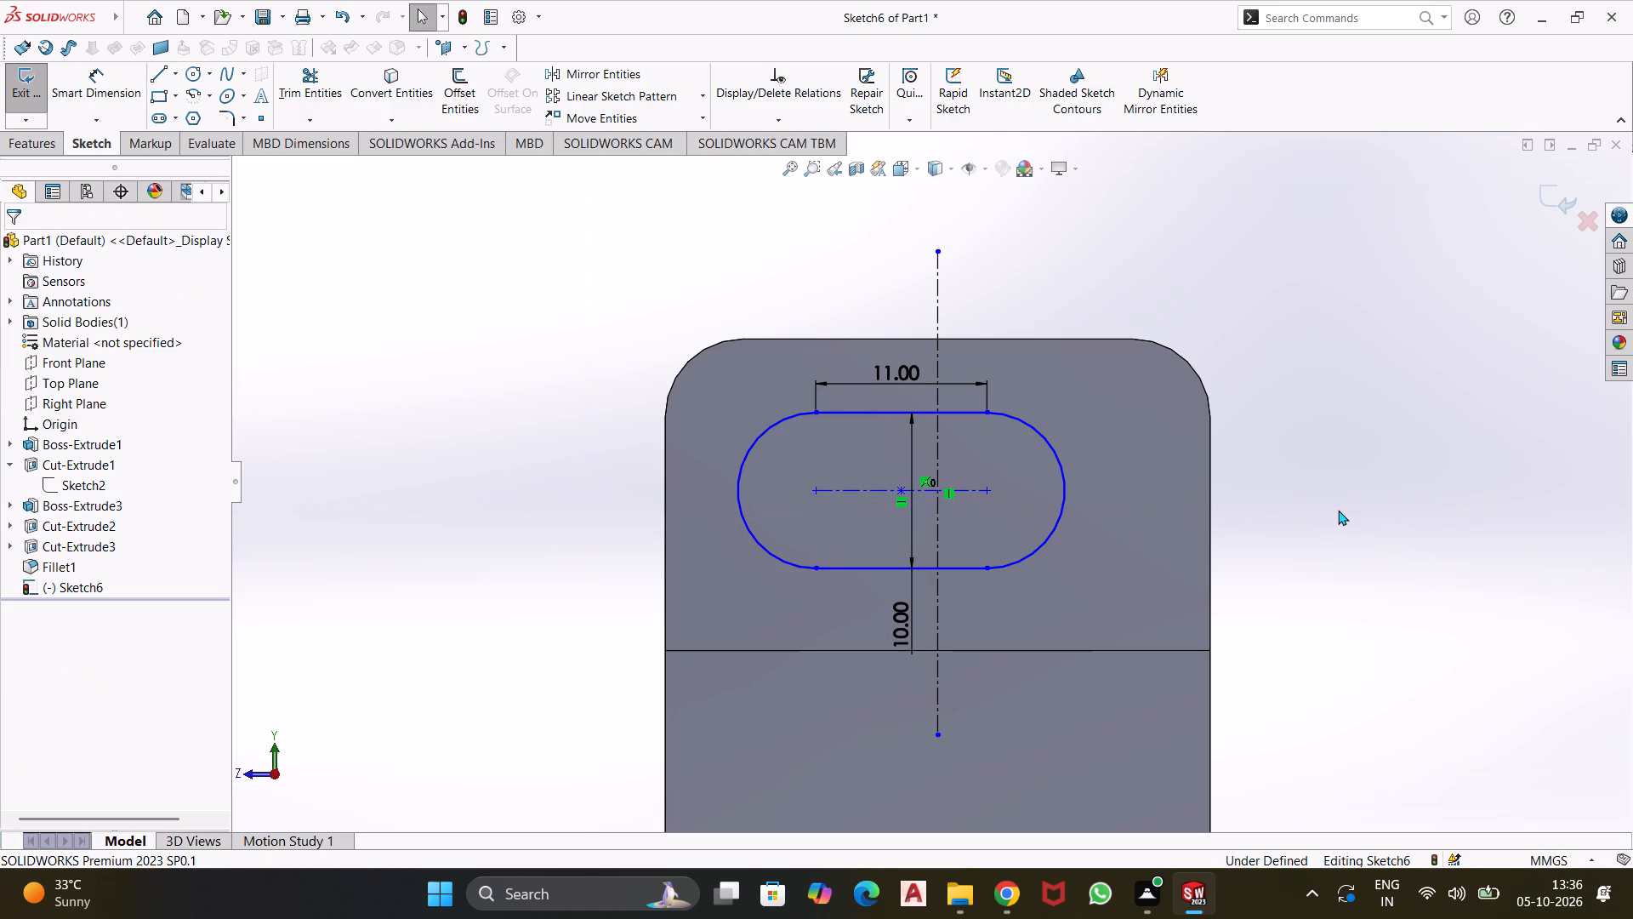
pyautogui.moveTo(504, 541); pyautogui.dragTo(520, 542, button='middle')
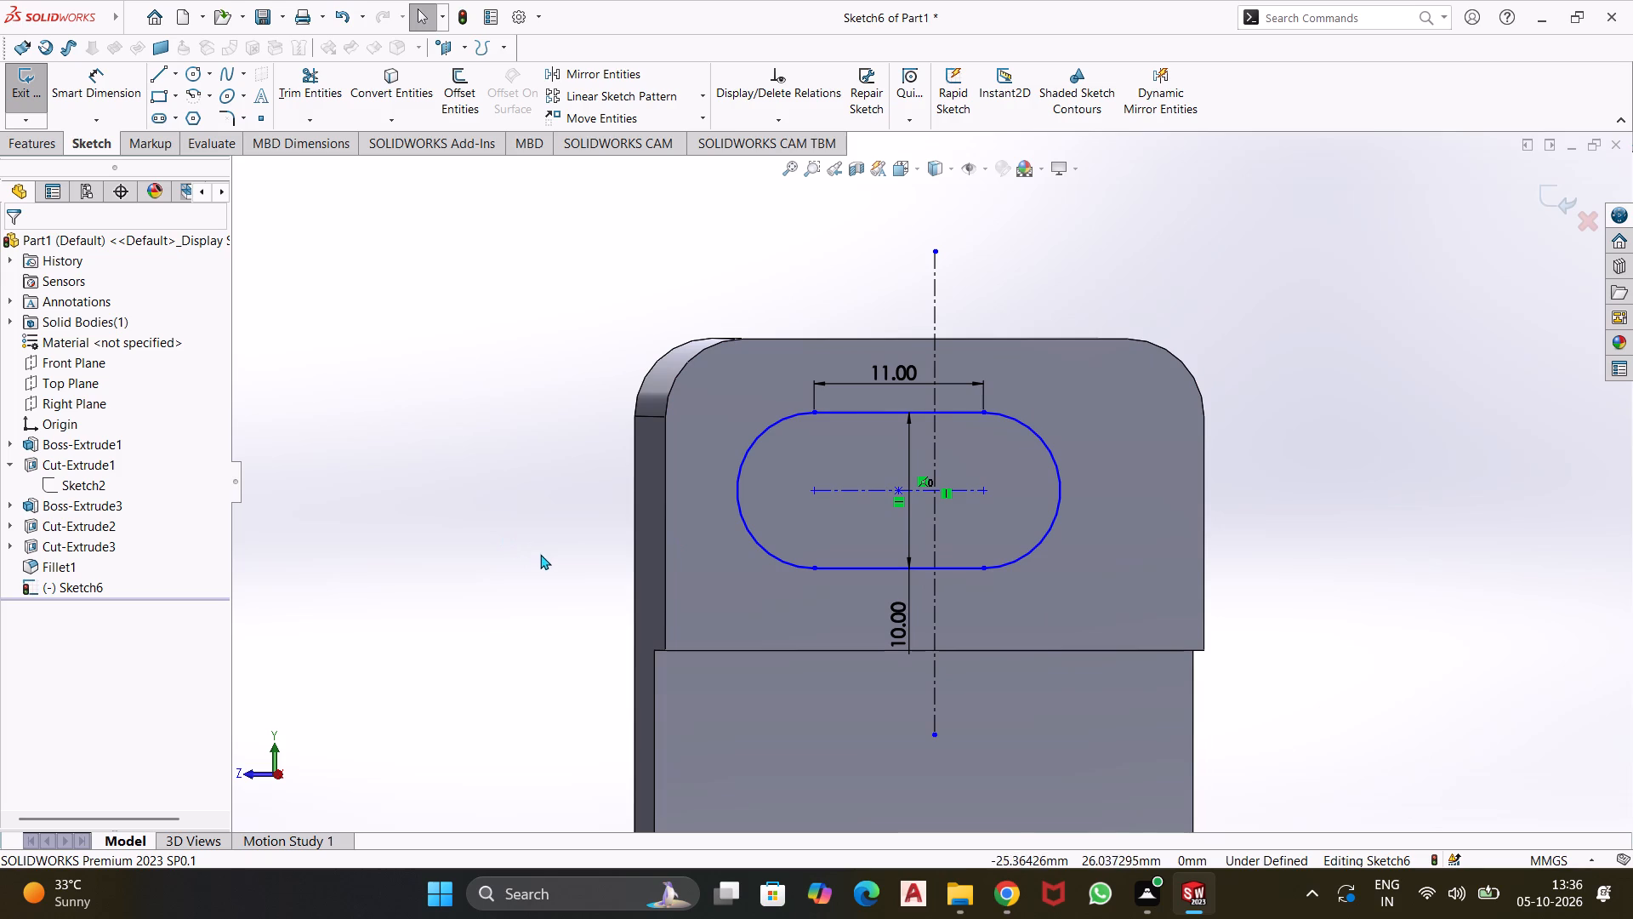
# Measure the distance between the top and bottom edges of the upper block's front face.
pyautogui.click(225, 149)
pyautogui.click(174, 104)
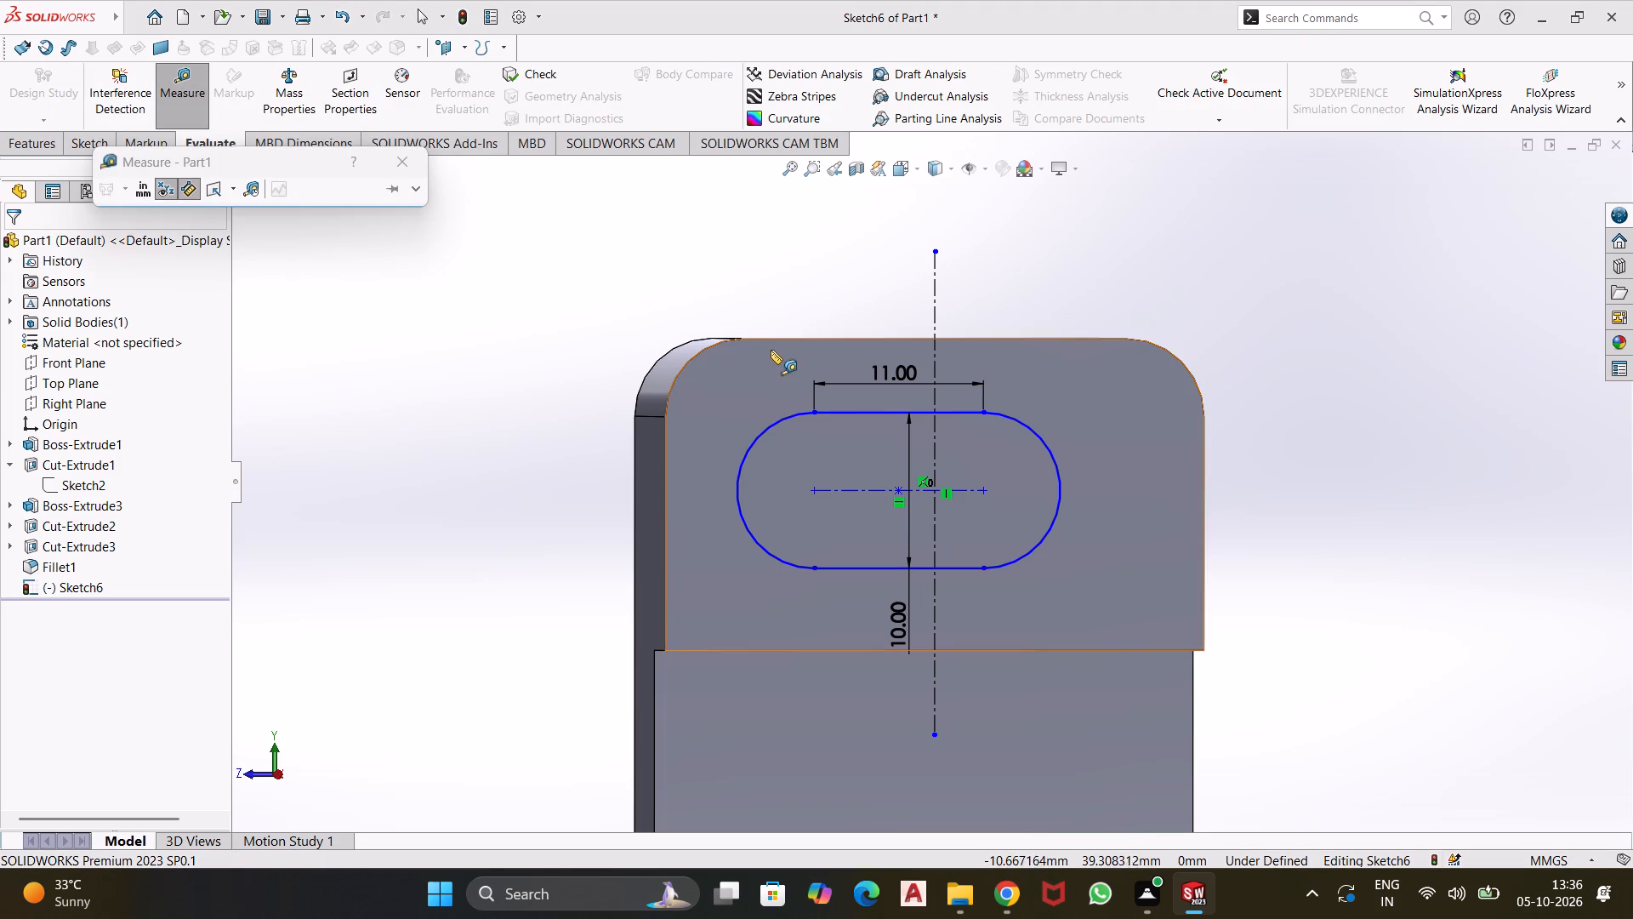
pyautogui.click(777, 335)
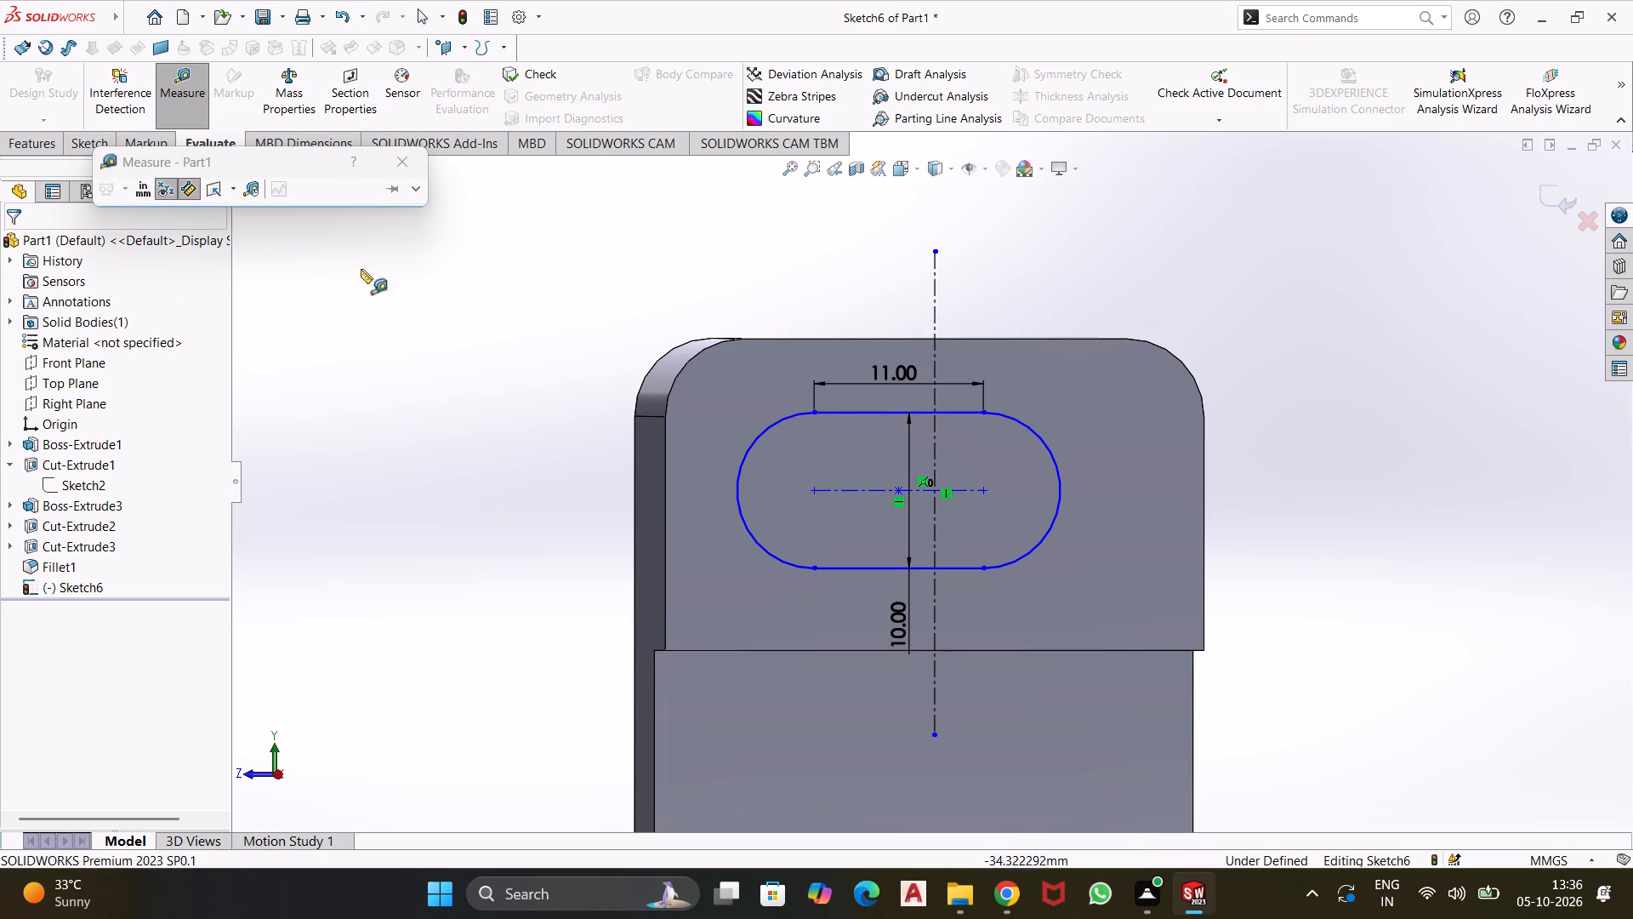
pyautogui.click(189, 186)
pyautogui.click(189, 186)
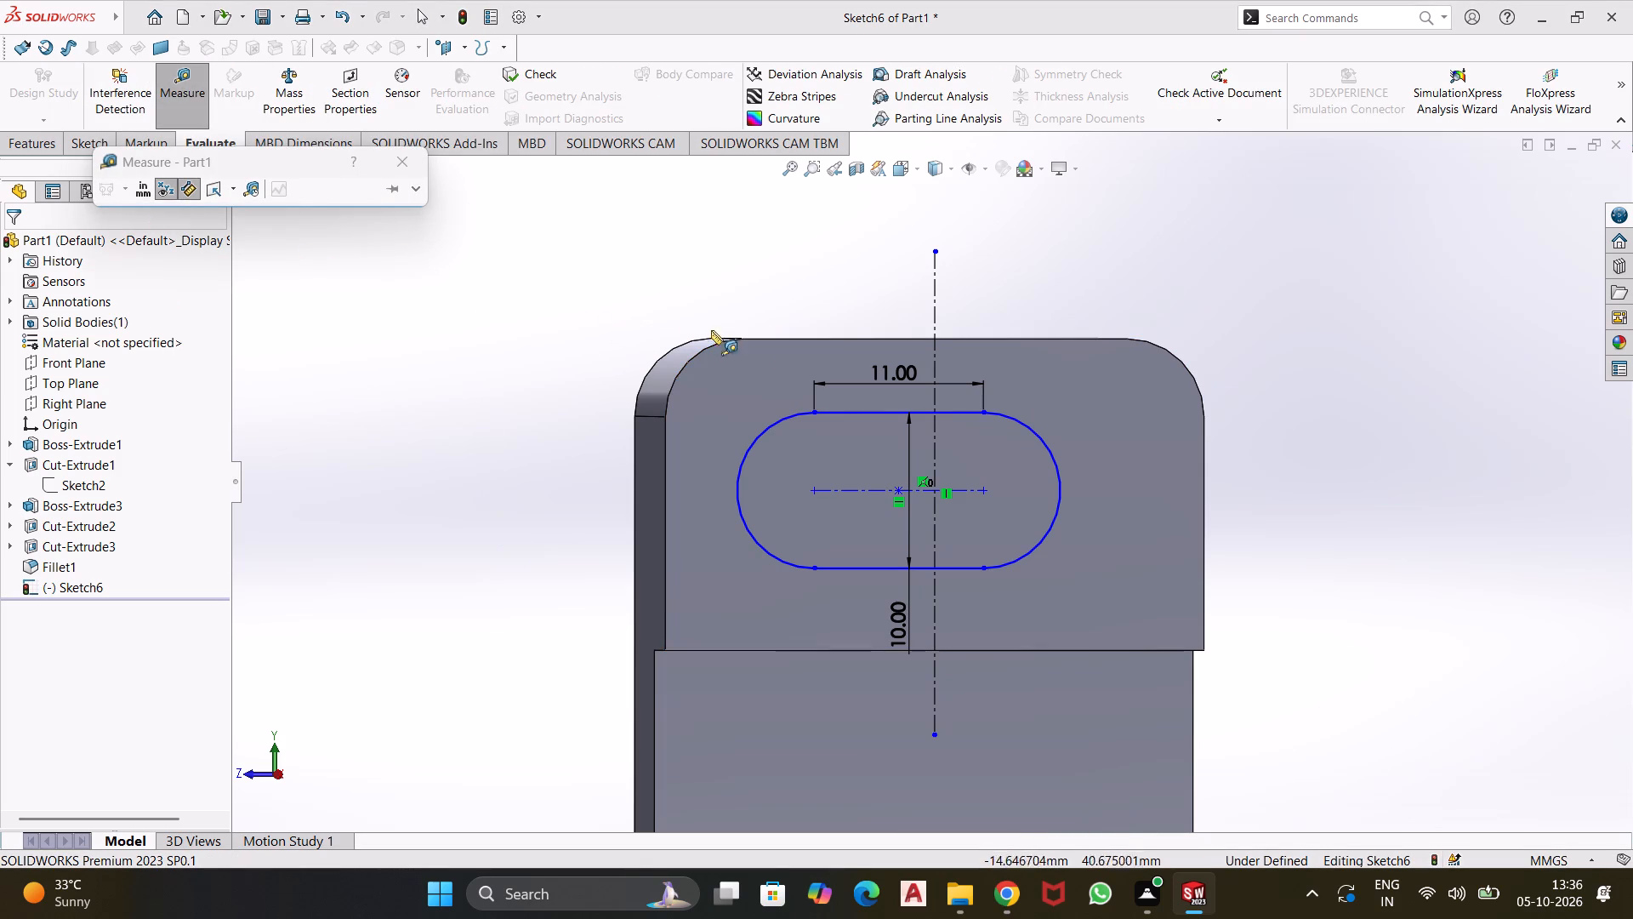
pyautogui.click(749, 336)
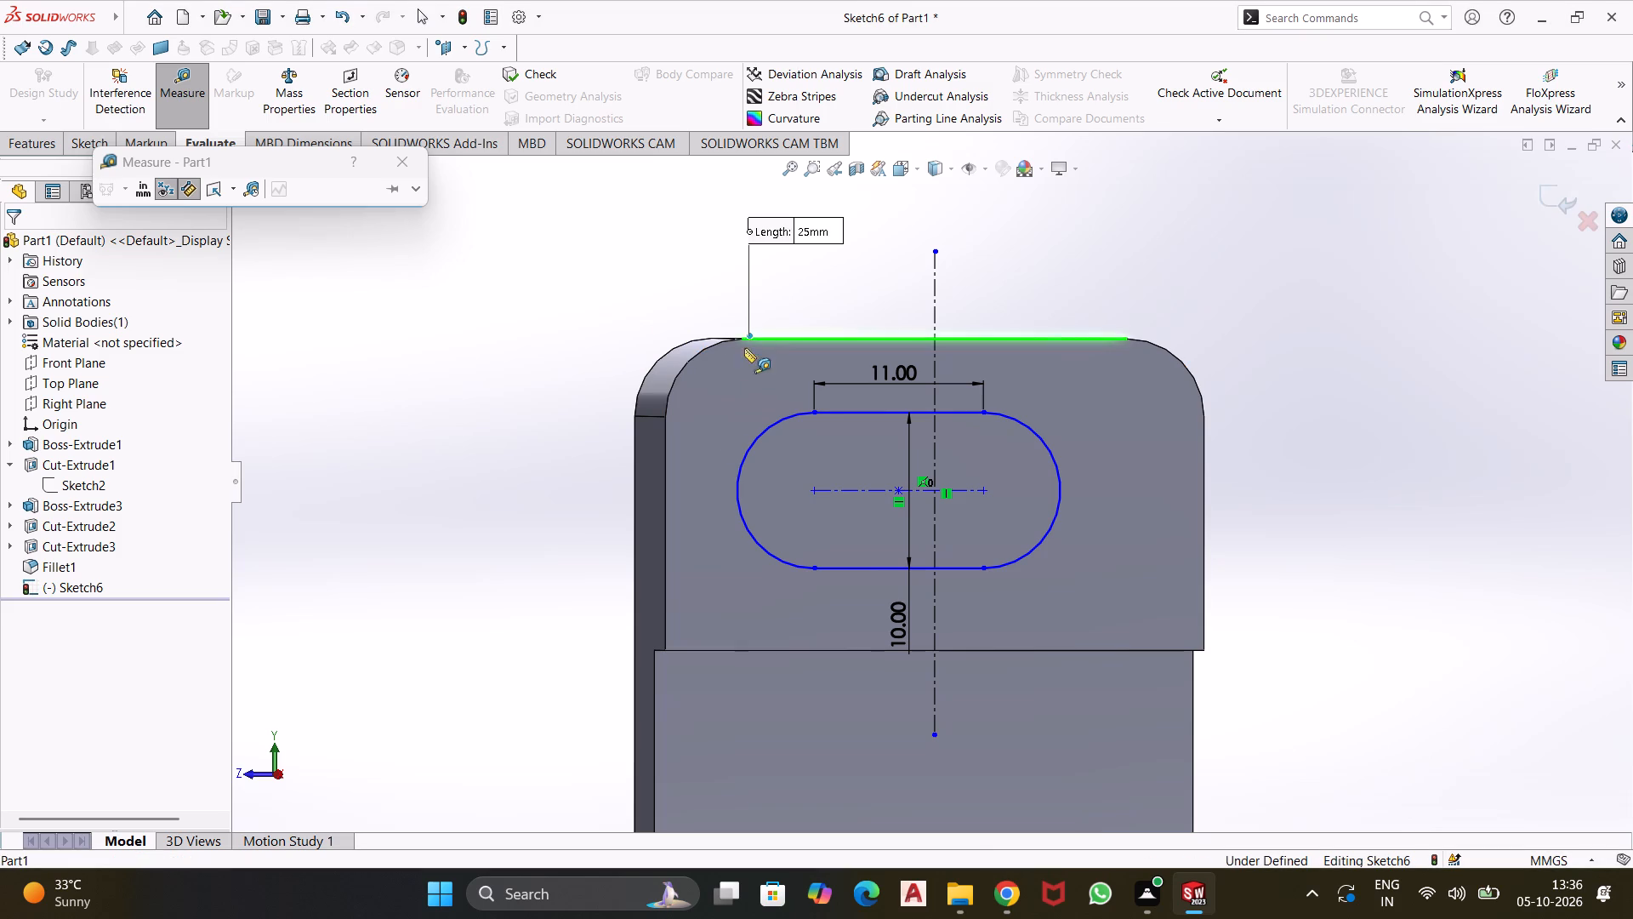
pyautogui.click(728, 648)
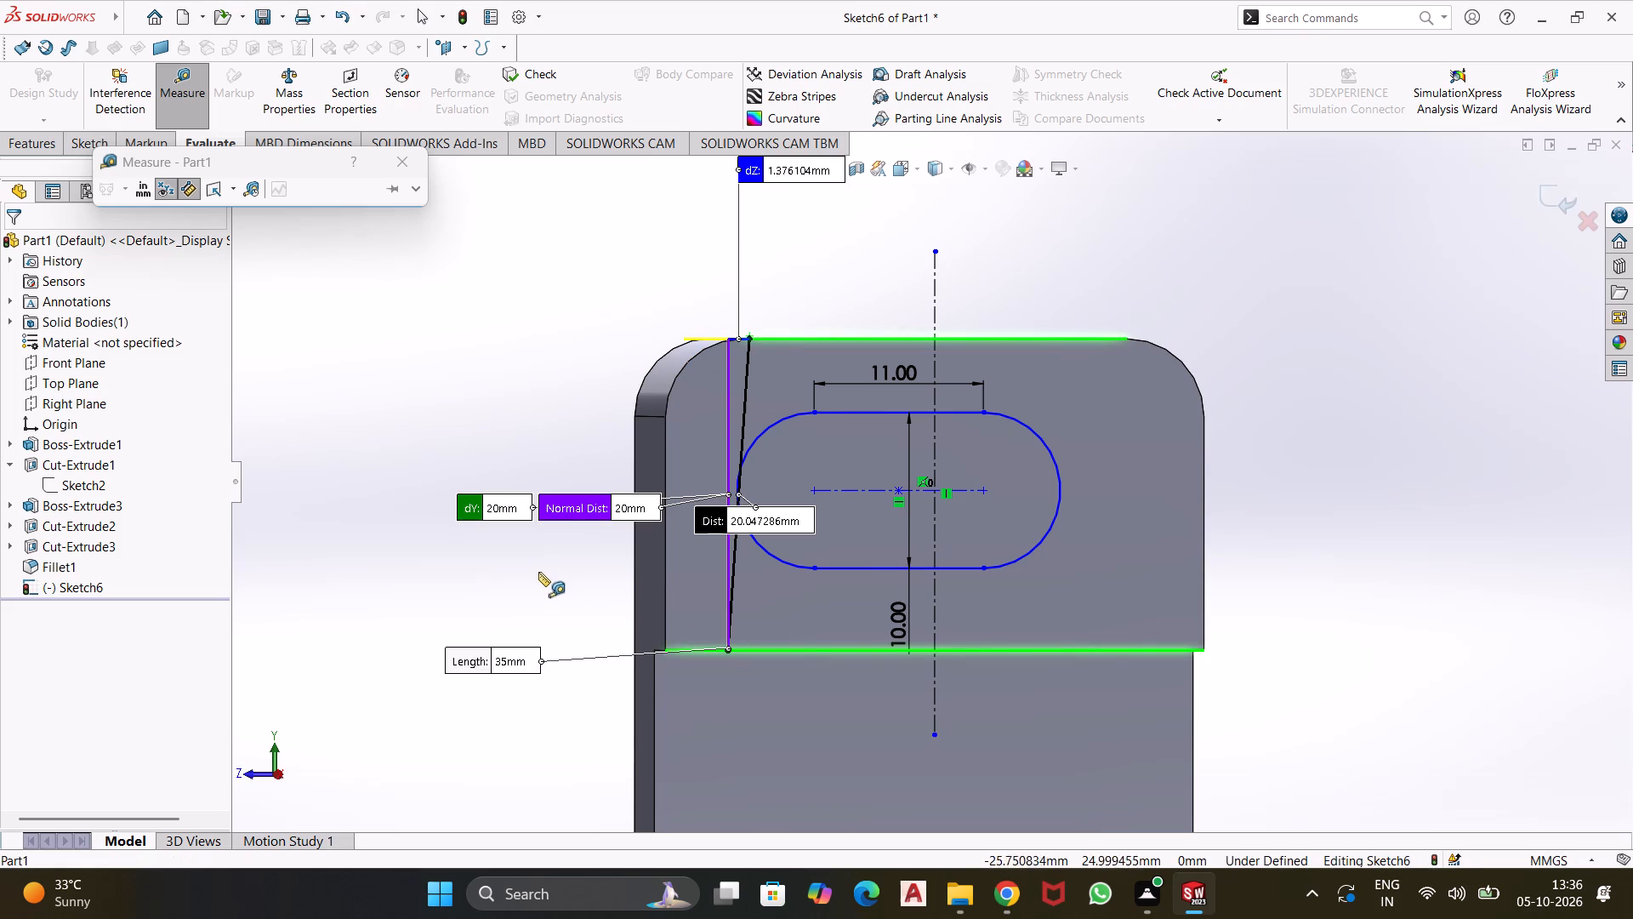
pyautogui.click(474, 384)
pyautogui.click(401, 157)
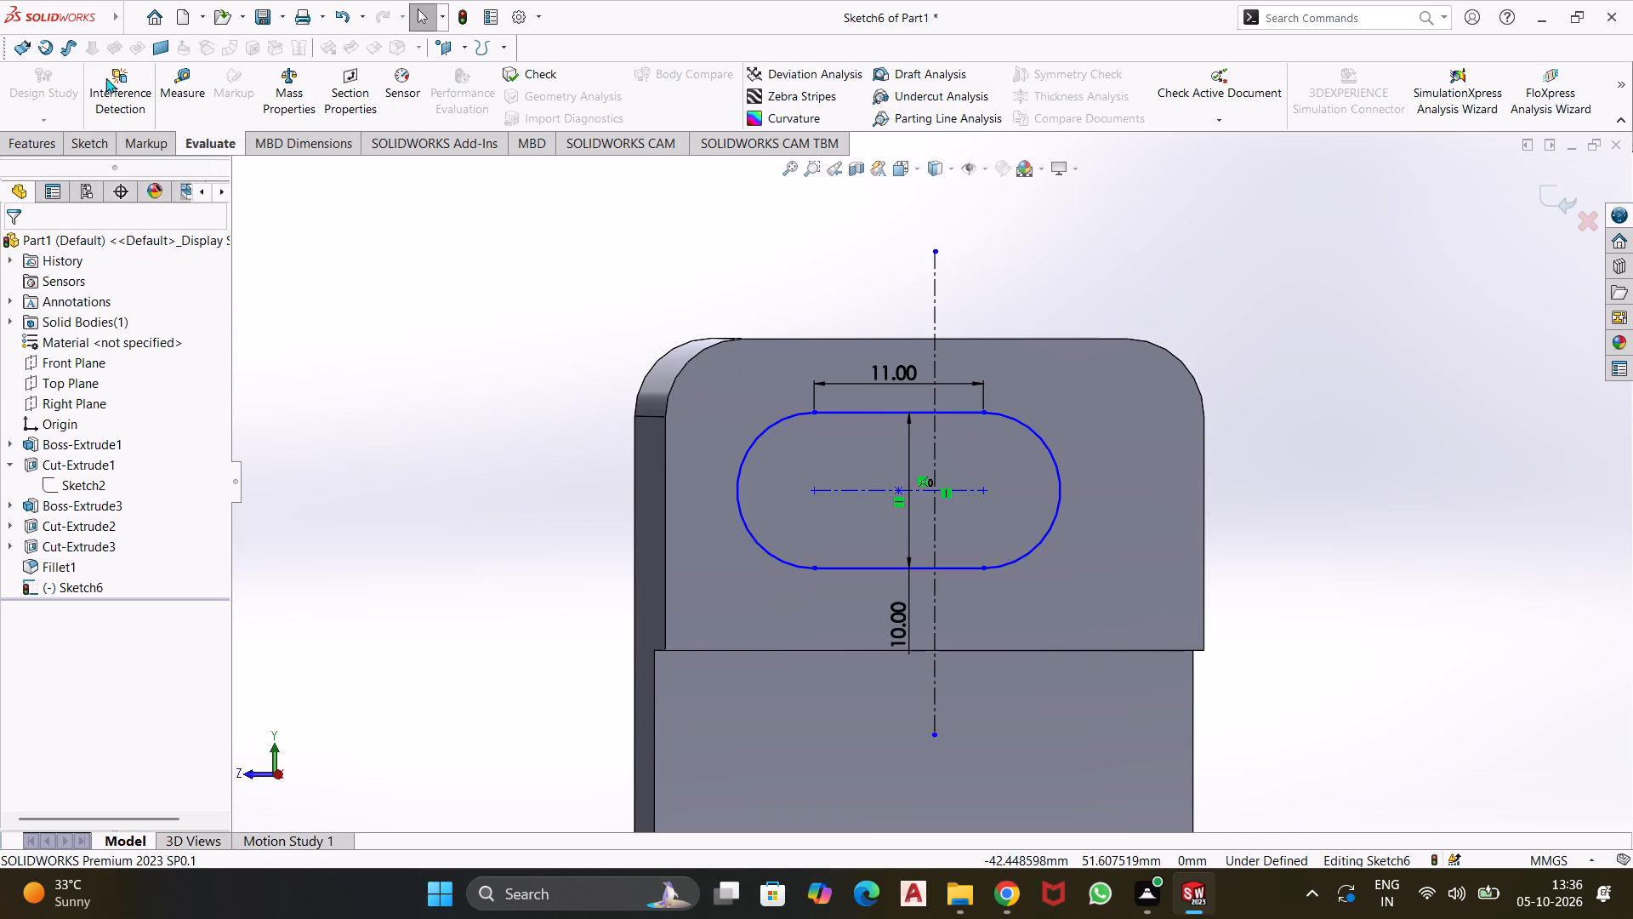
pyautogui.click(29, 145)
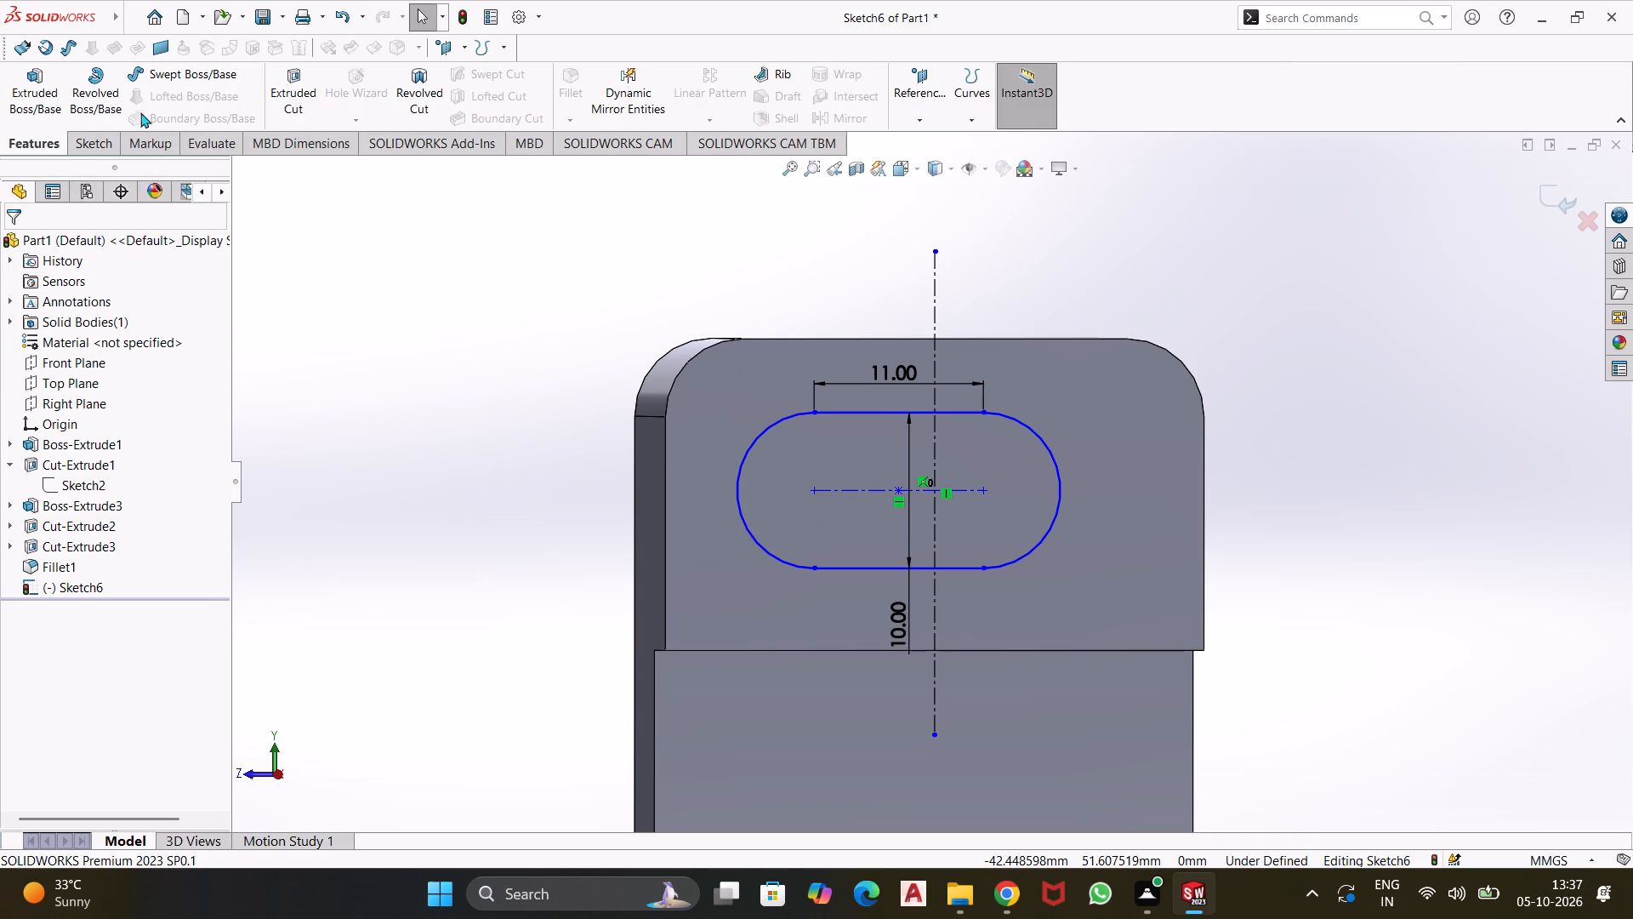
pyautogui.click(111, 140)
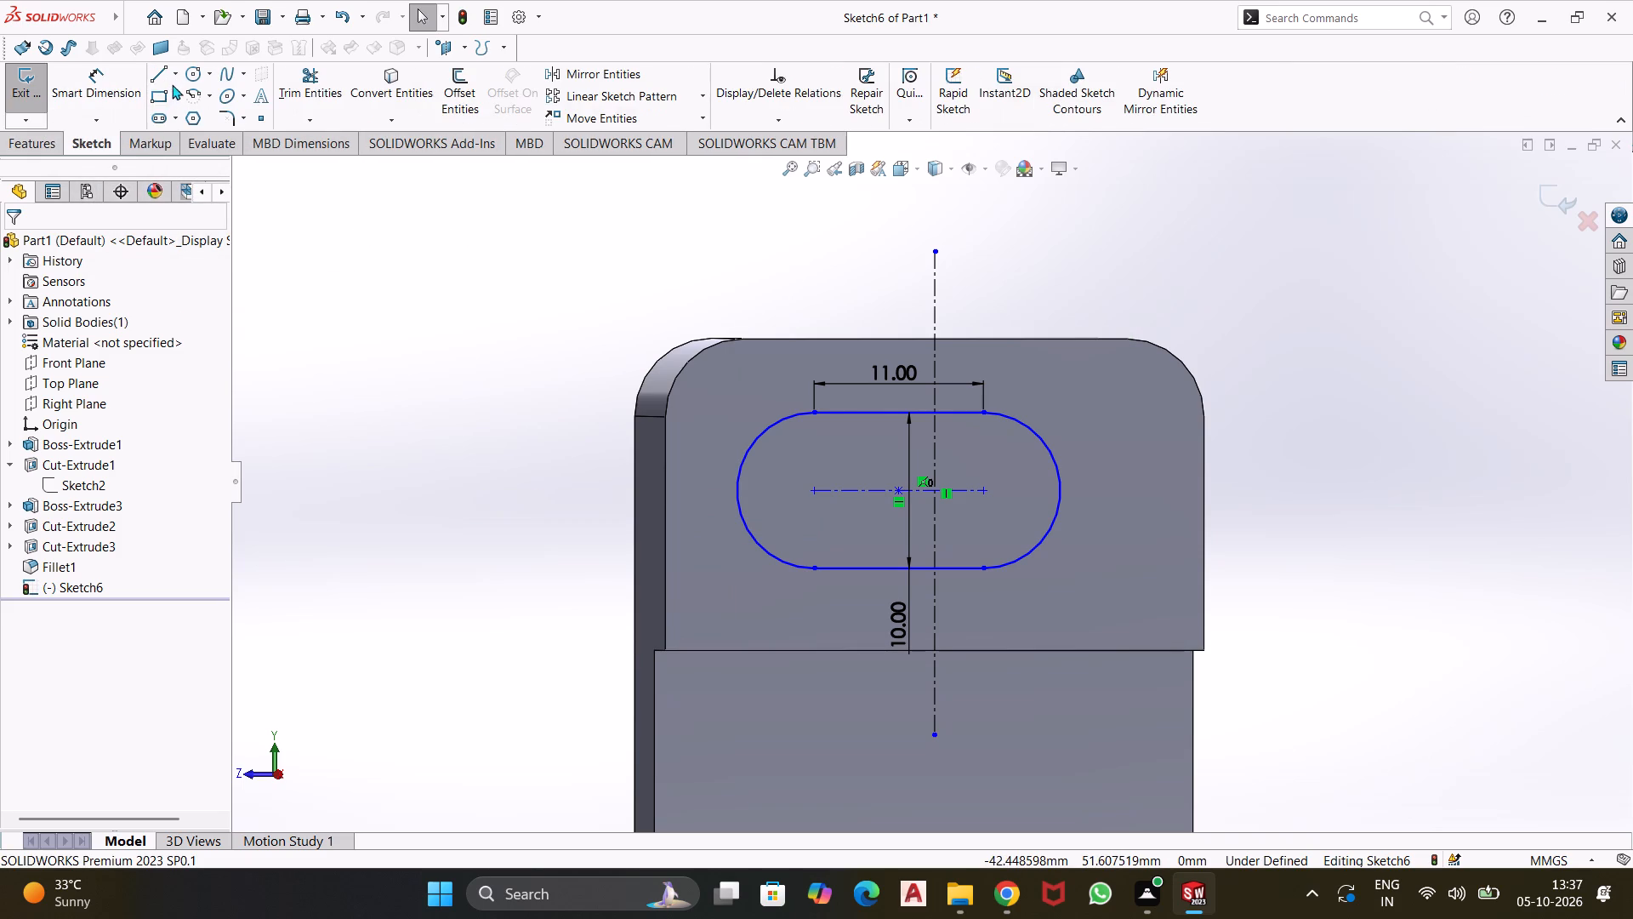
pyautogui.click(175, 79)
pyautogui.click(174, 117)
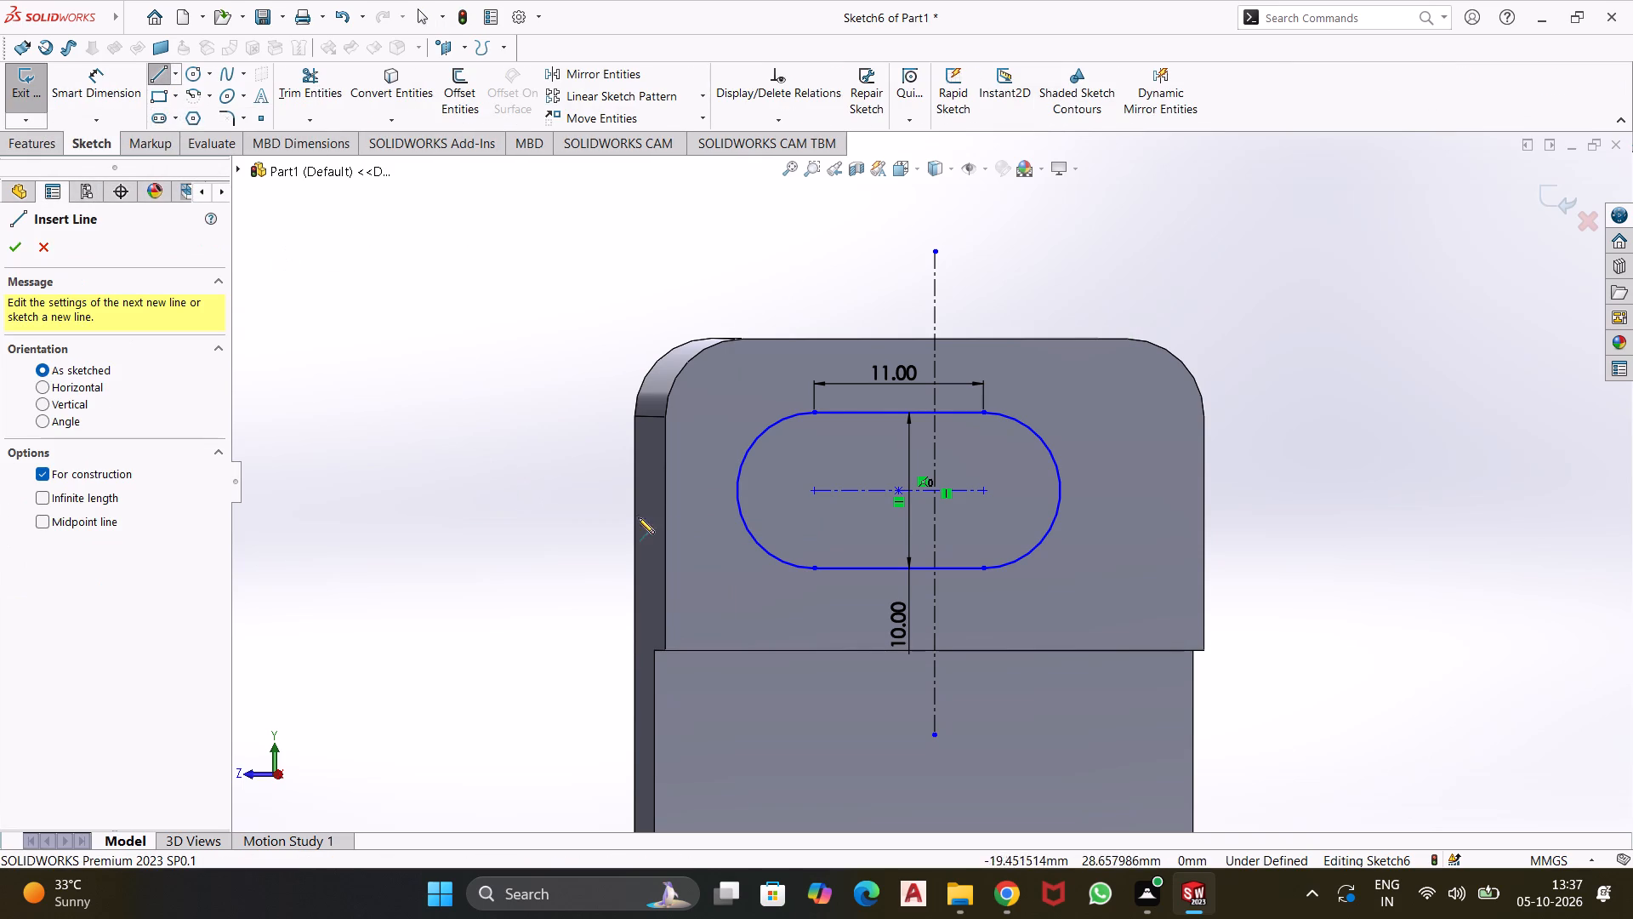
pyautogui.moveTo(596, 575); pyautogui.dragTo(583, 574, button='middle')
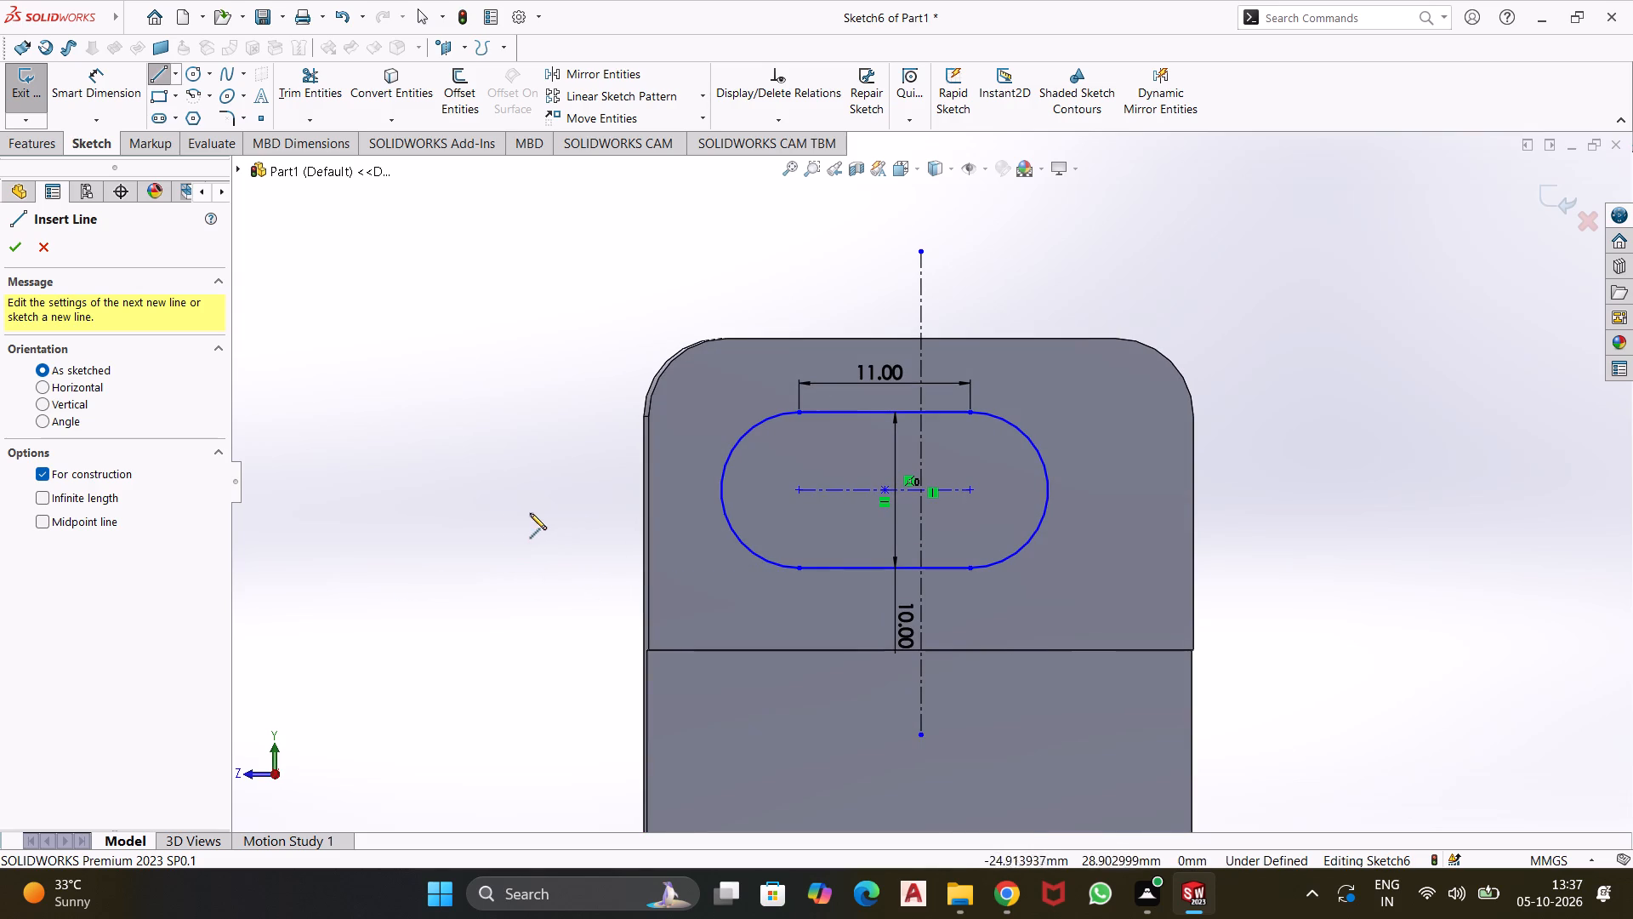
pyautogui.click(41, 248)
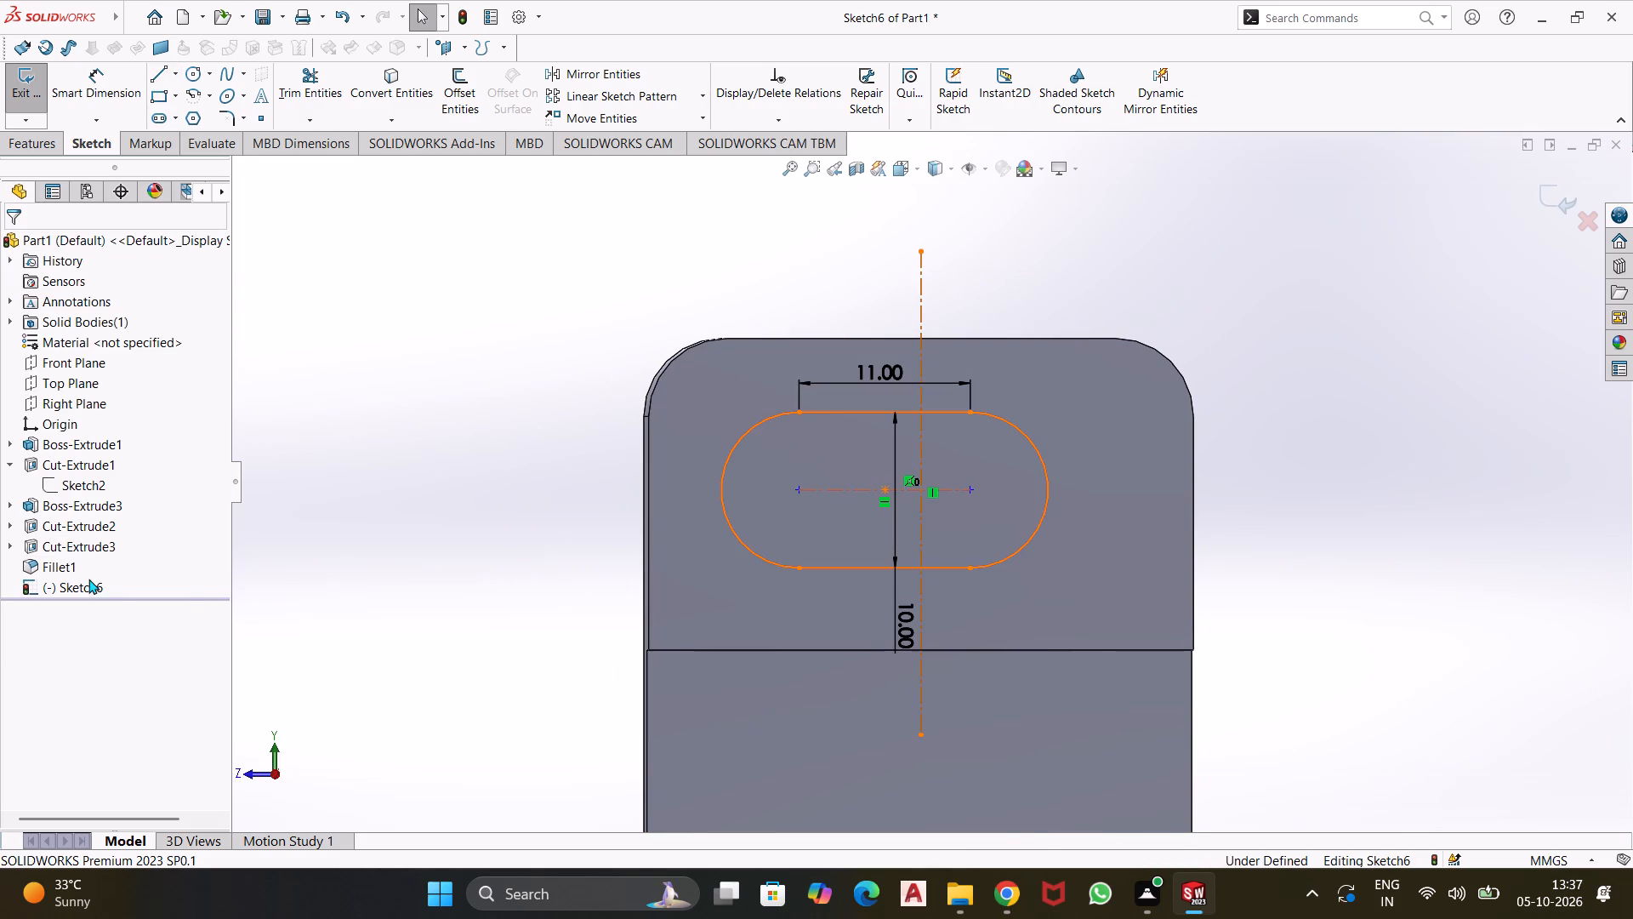
# Draw a horizontal centerline about 53 mm long through the slot's centre, extending past both sides of the block.
pyautogui.click(88, 579)
pyautogui.click(128, 552)
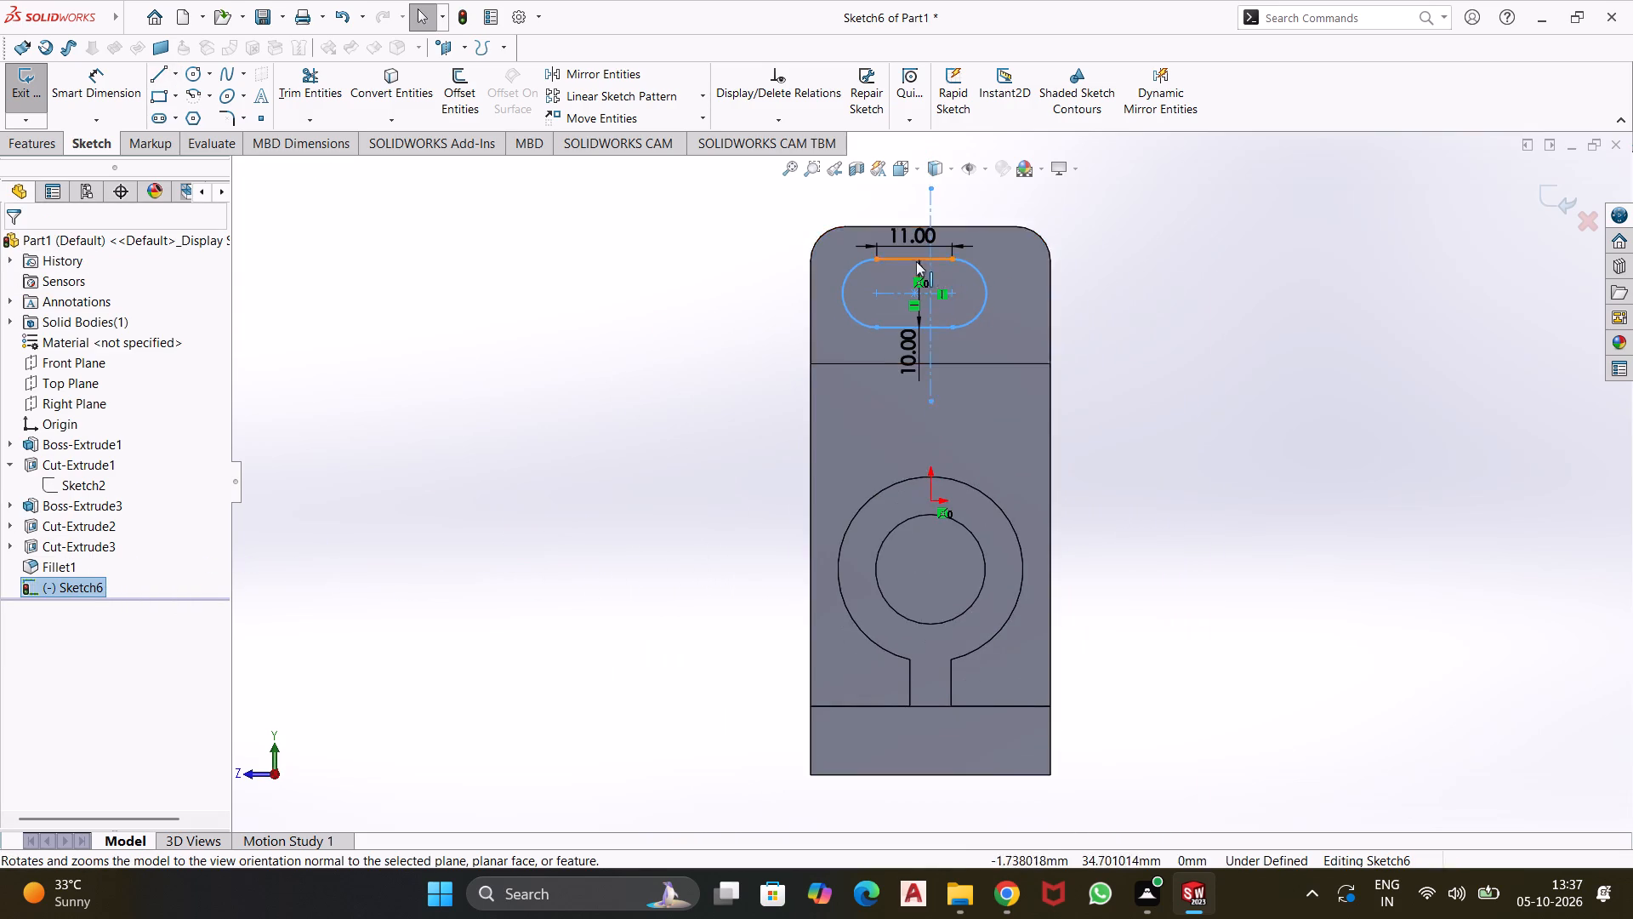
pyautogui.scroll(-6, 914, 262)
pyautogui.click(175, 74)
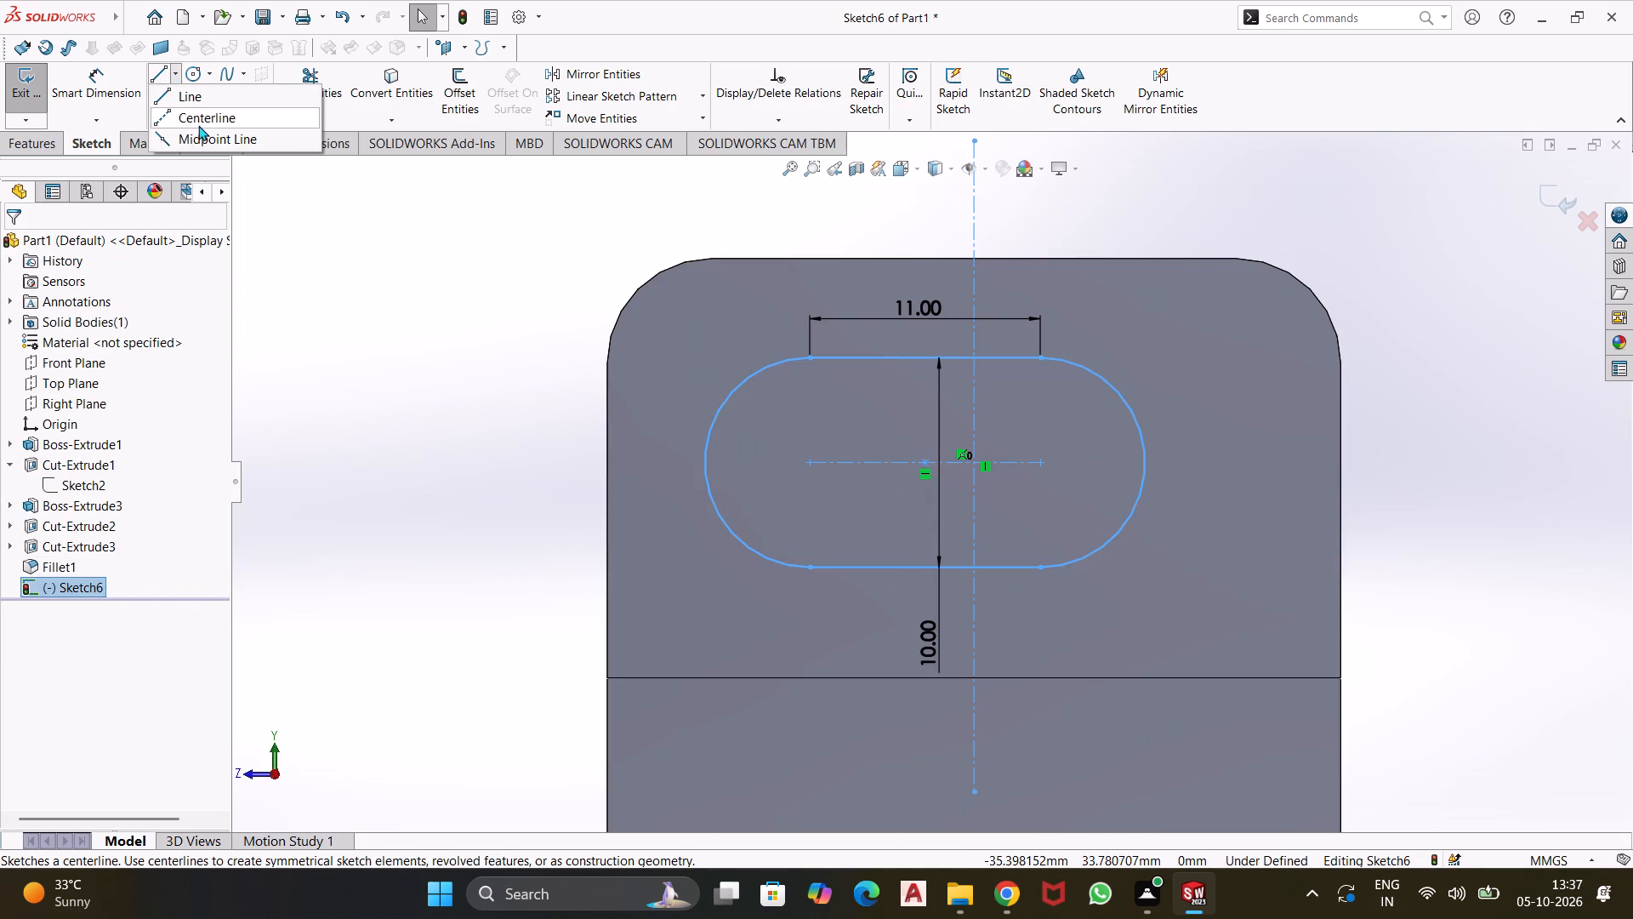
pyautogui.click(198, 121)
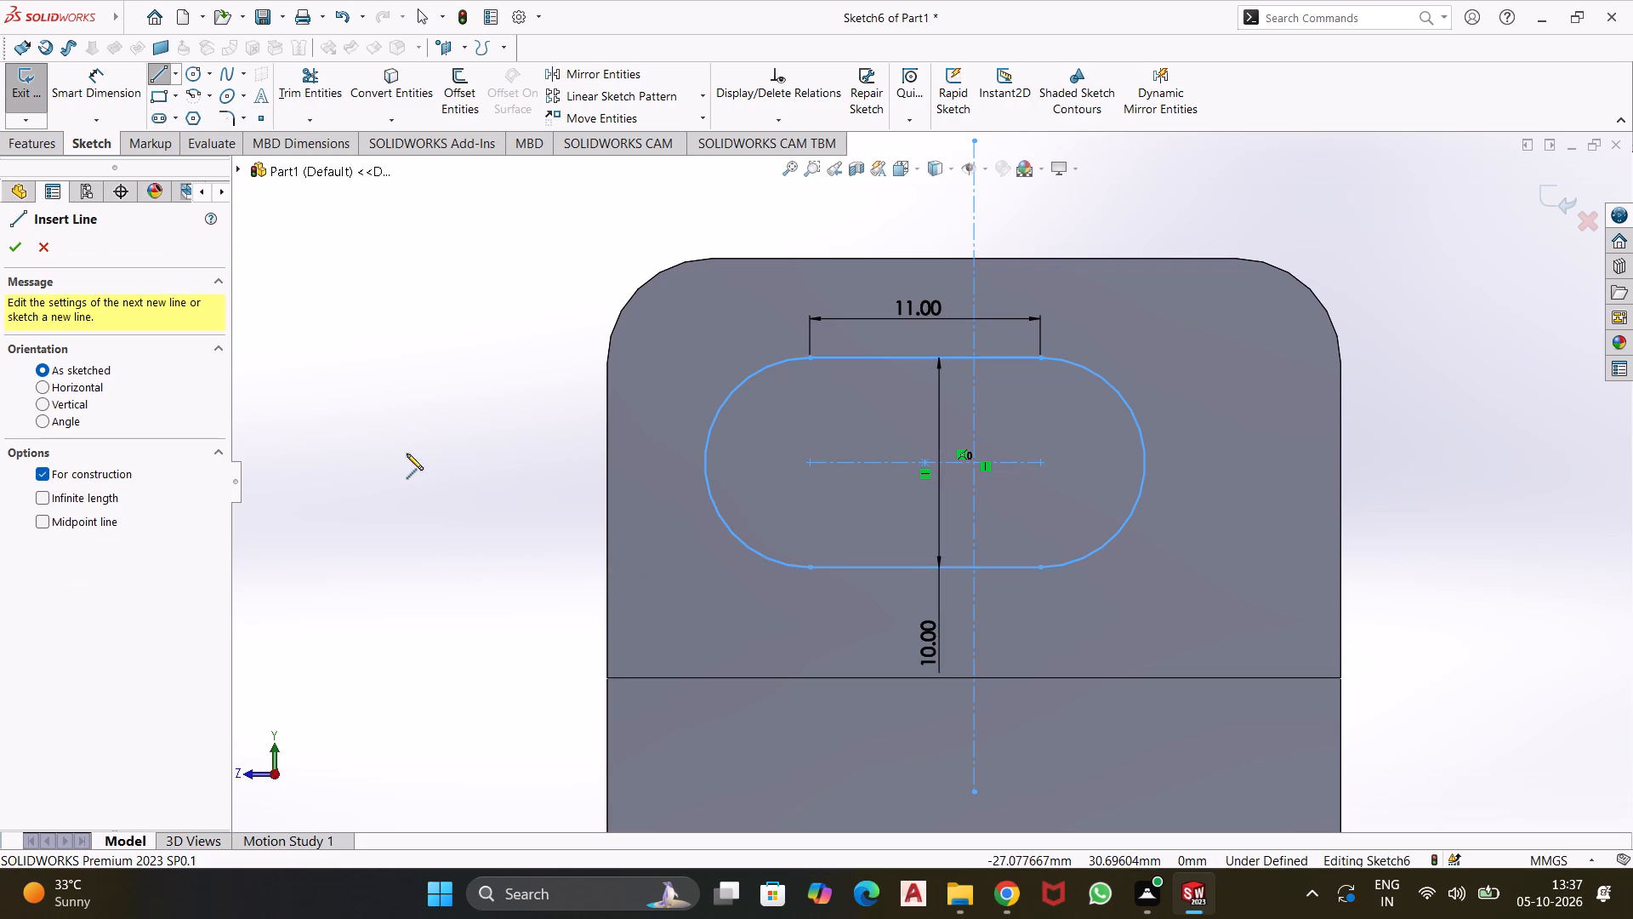
pyautogui.click(406, 464)
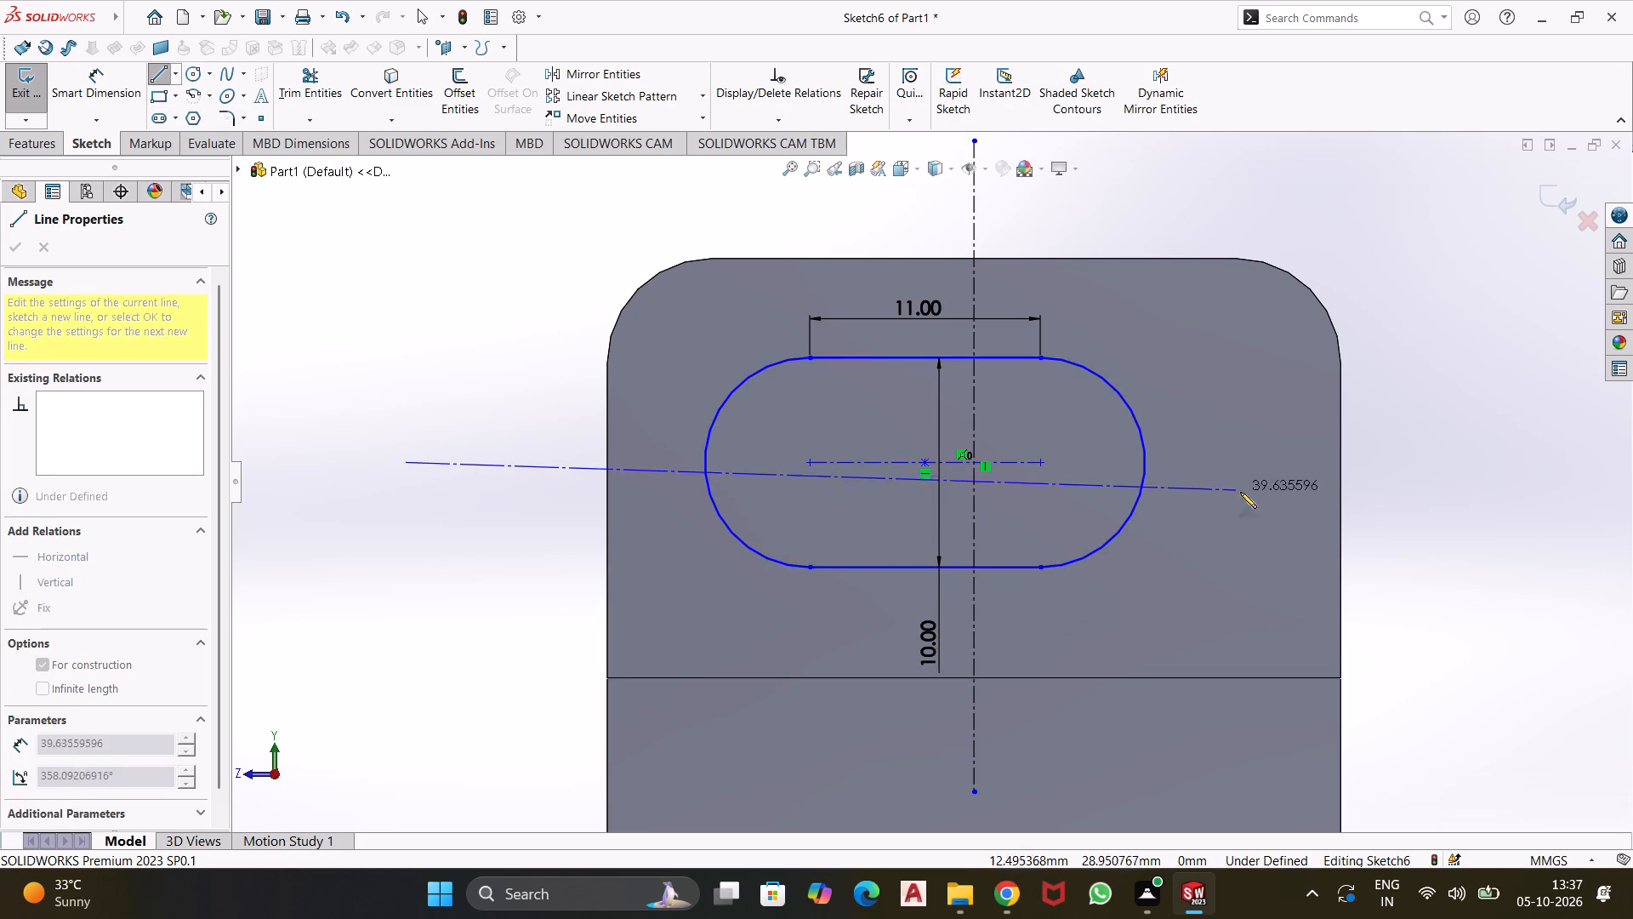
pyautogui.click(1517, 463)
pyautogui.press('Escape')
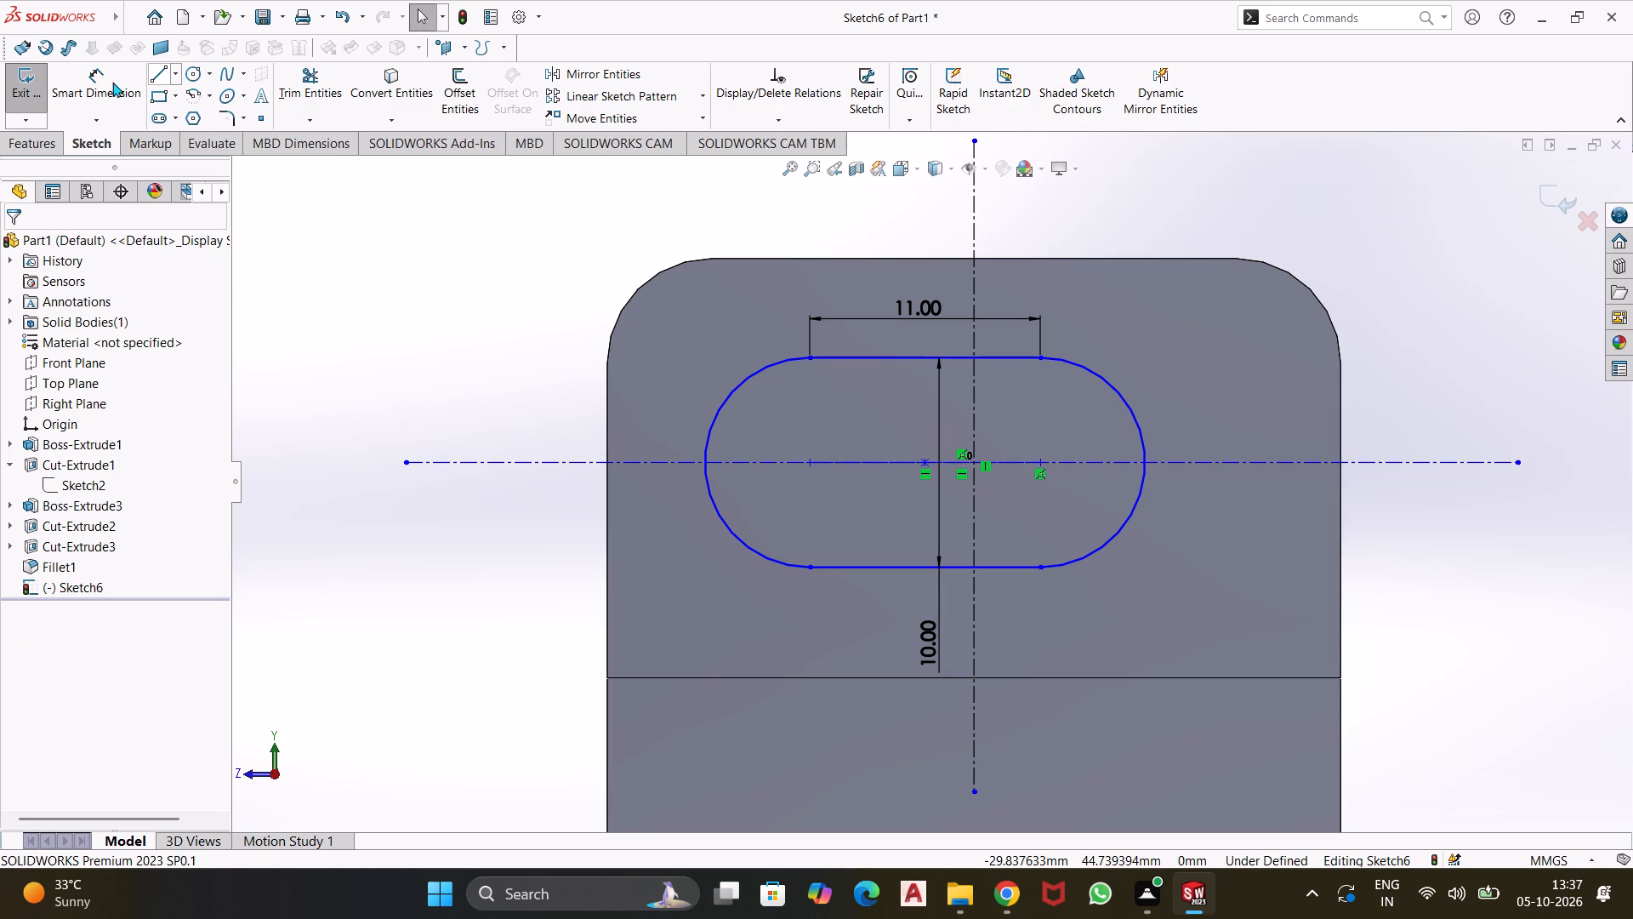
# Dimension the horizontal centerline 10 mm below the block's top edge.
pyautogui.click(535, 460)
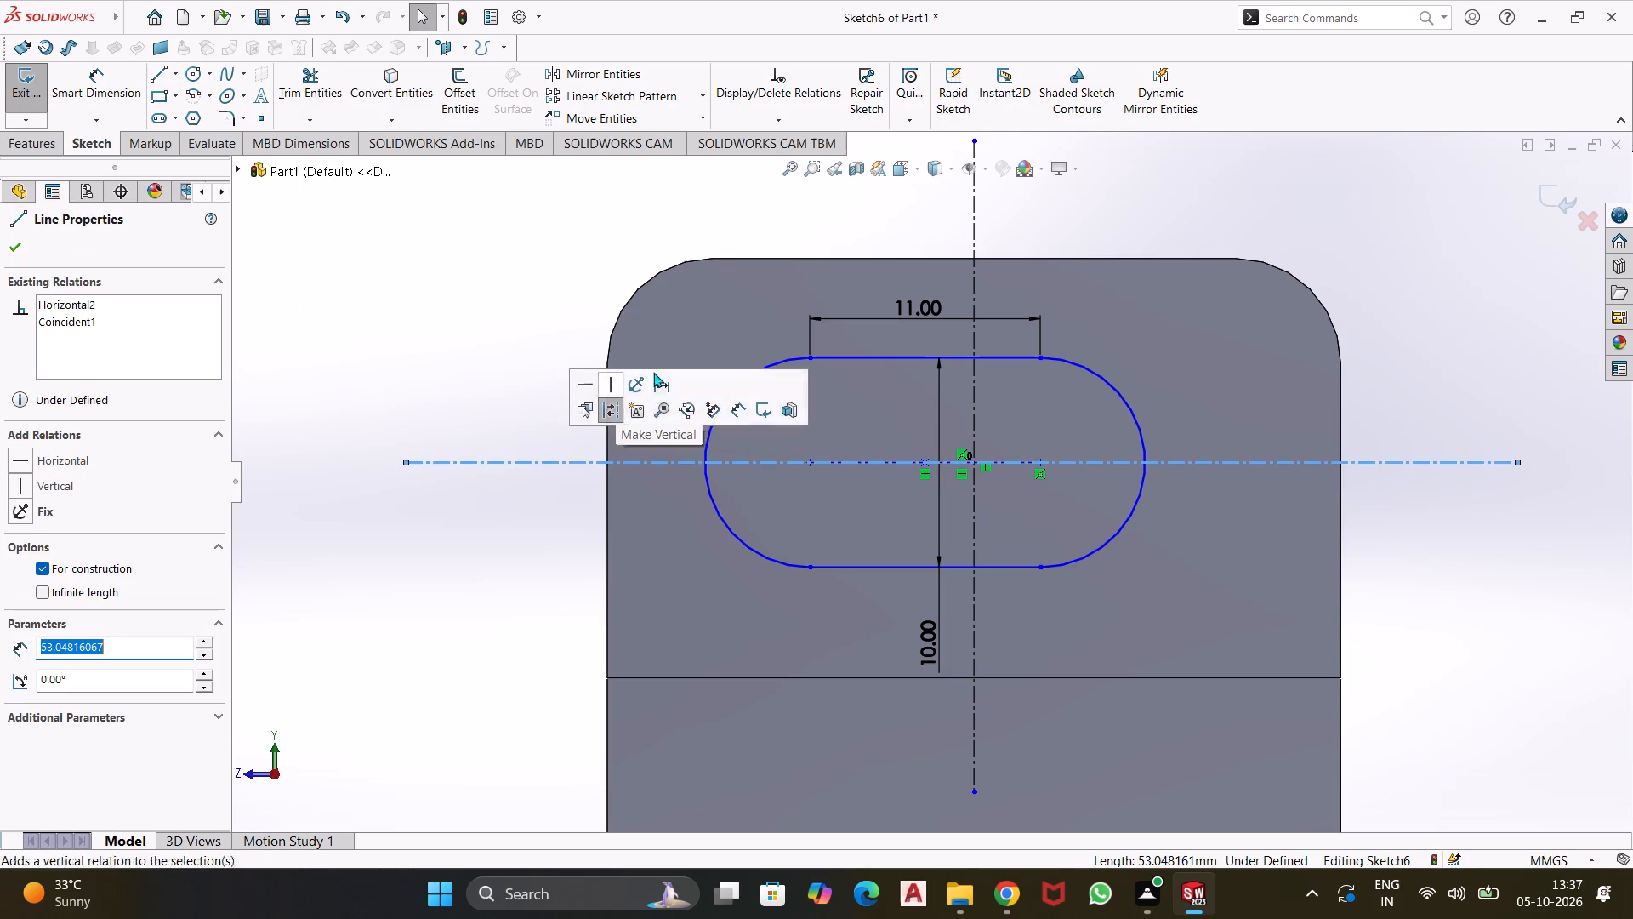
pyautogui.click(100, 81)
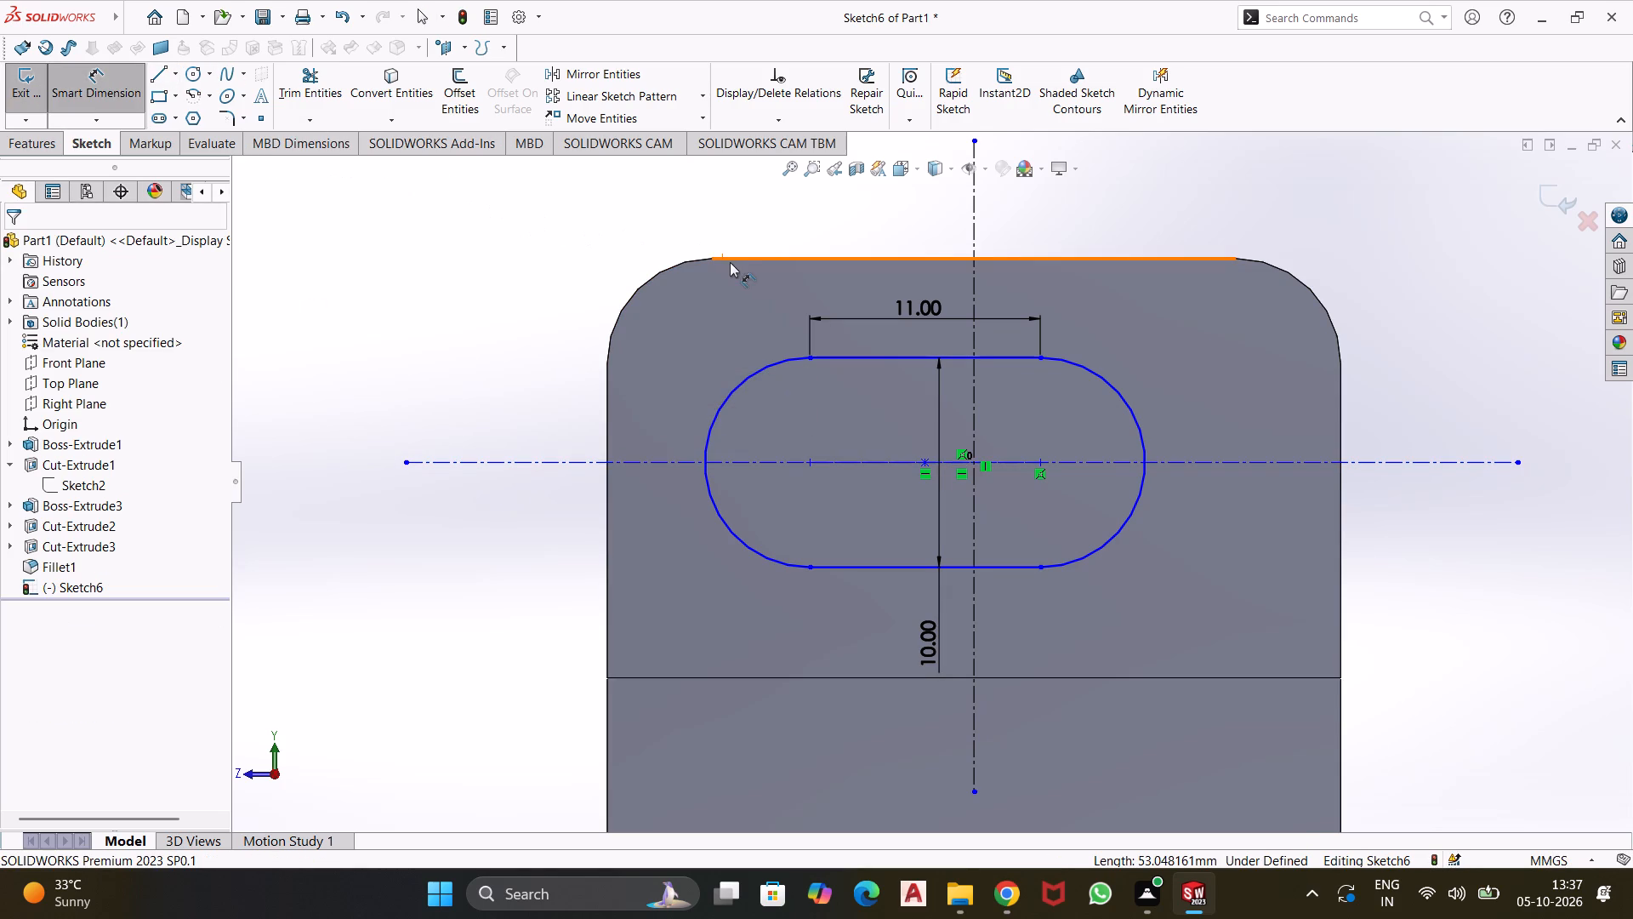
pyautogui.click(729, 254)
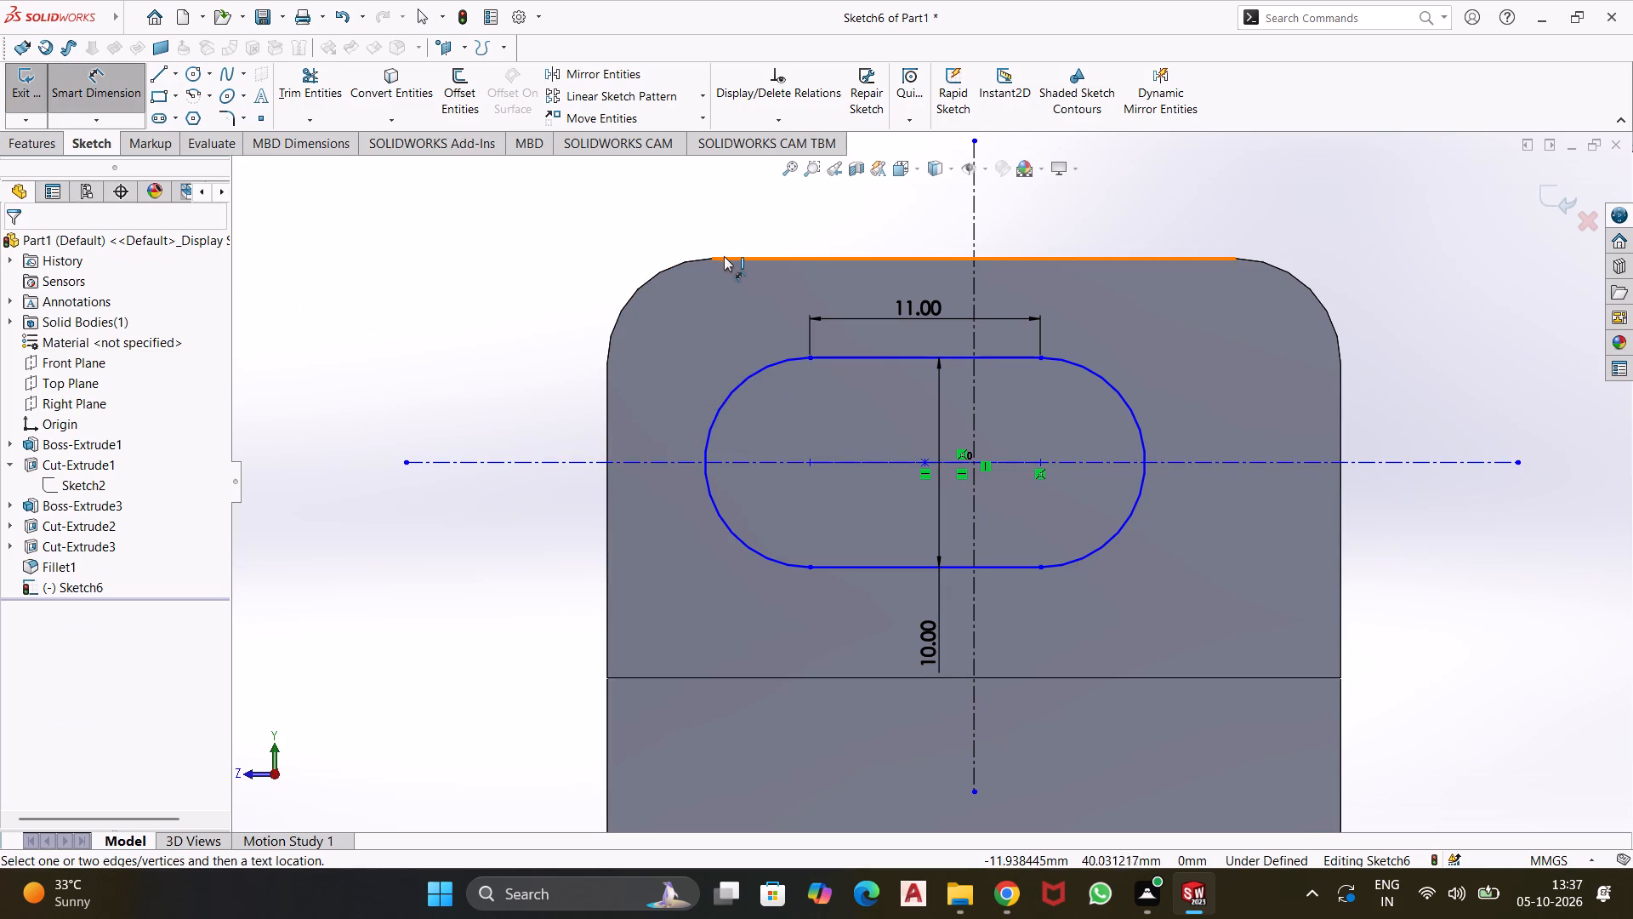
pyautogui.click(724, 255)
pyautogui.click(724, 263)
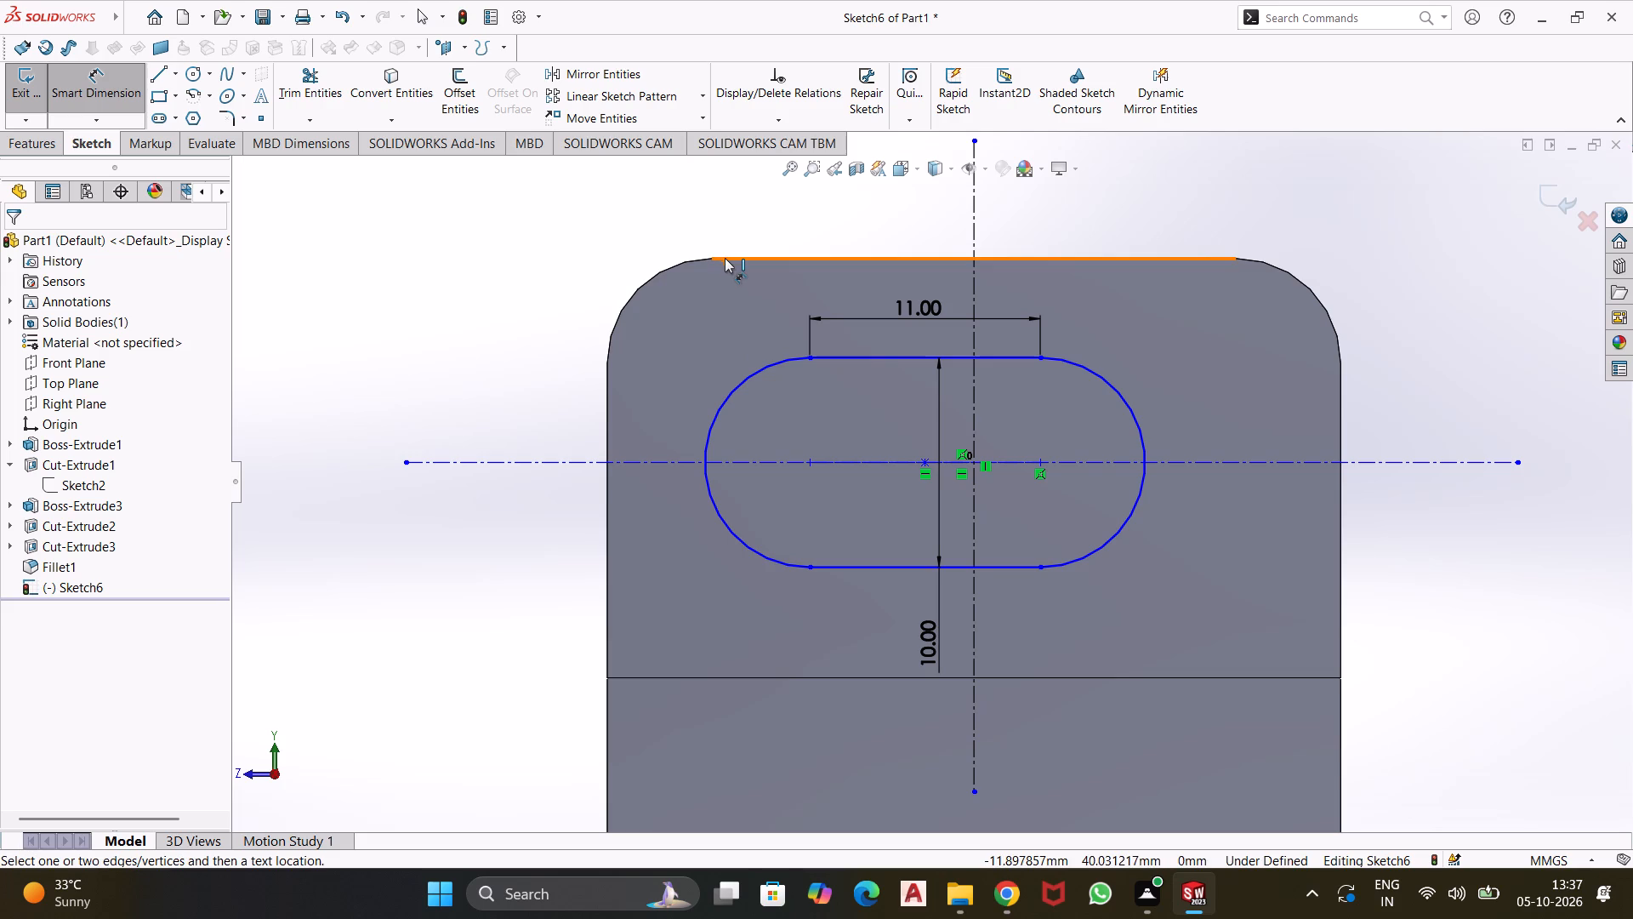
pyautogui.click(725, 258)
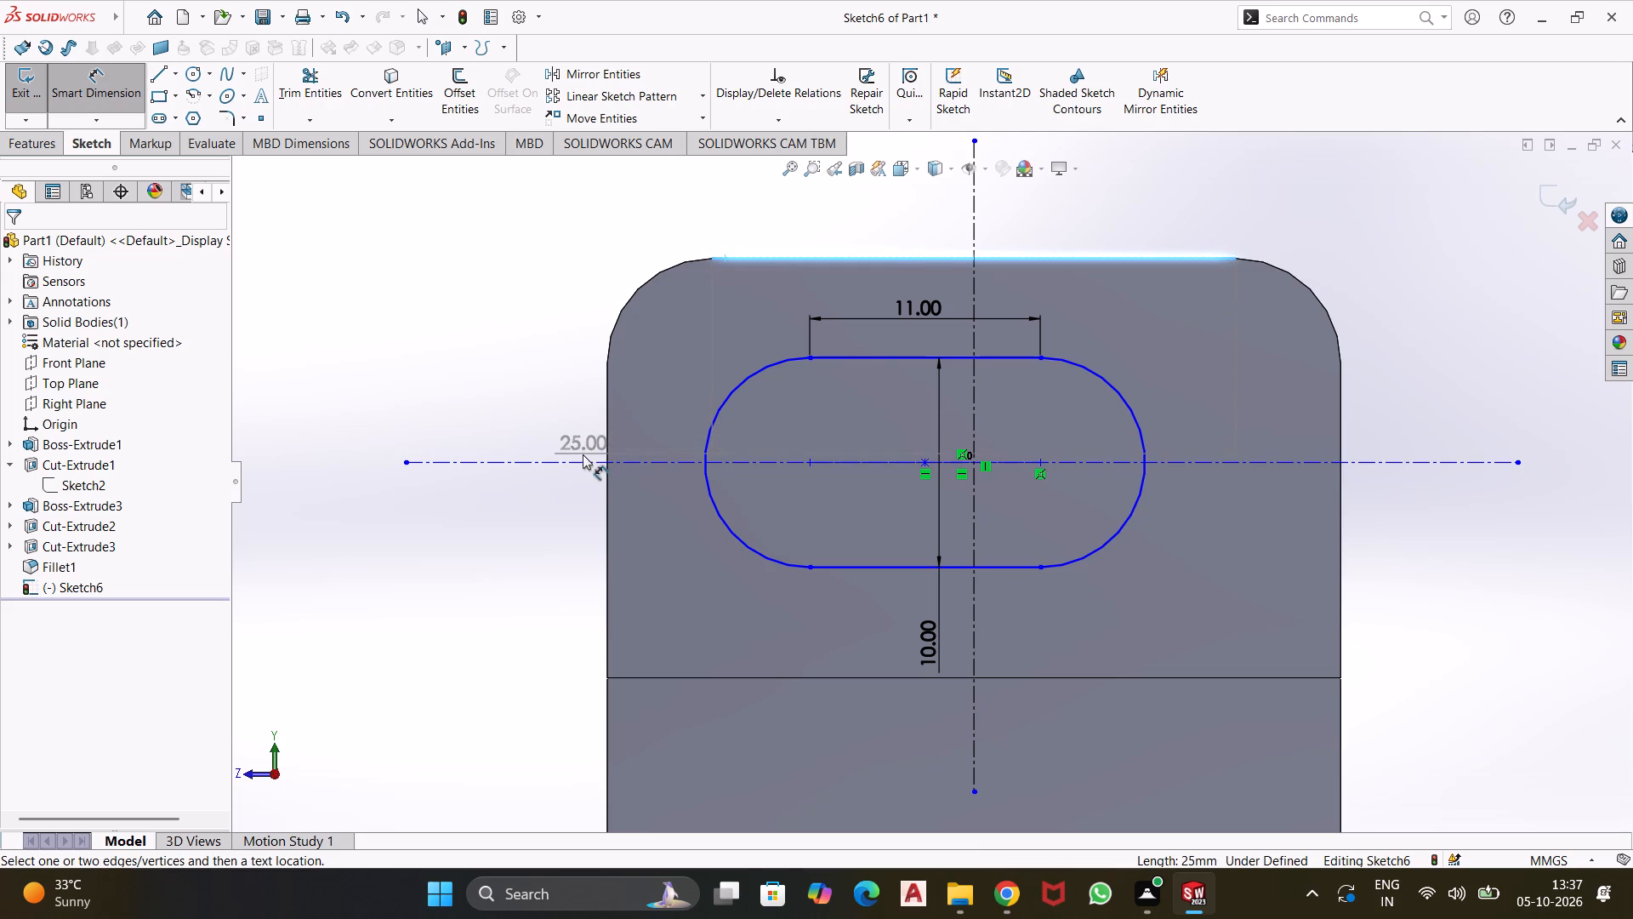
pyautogui.click(581, 458)
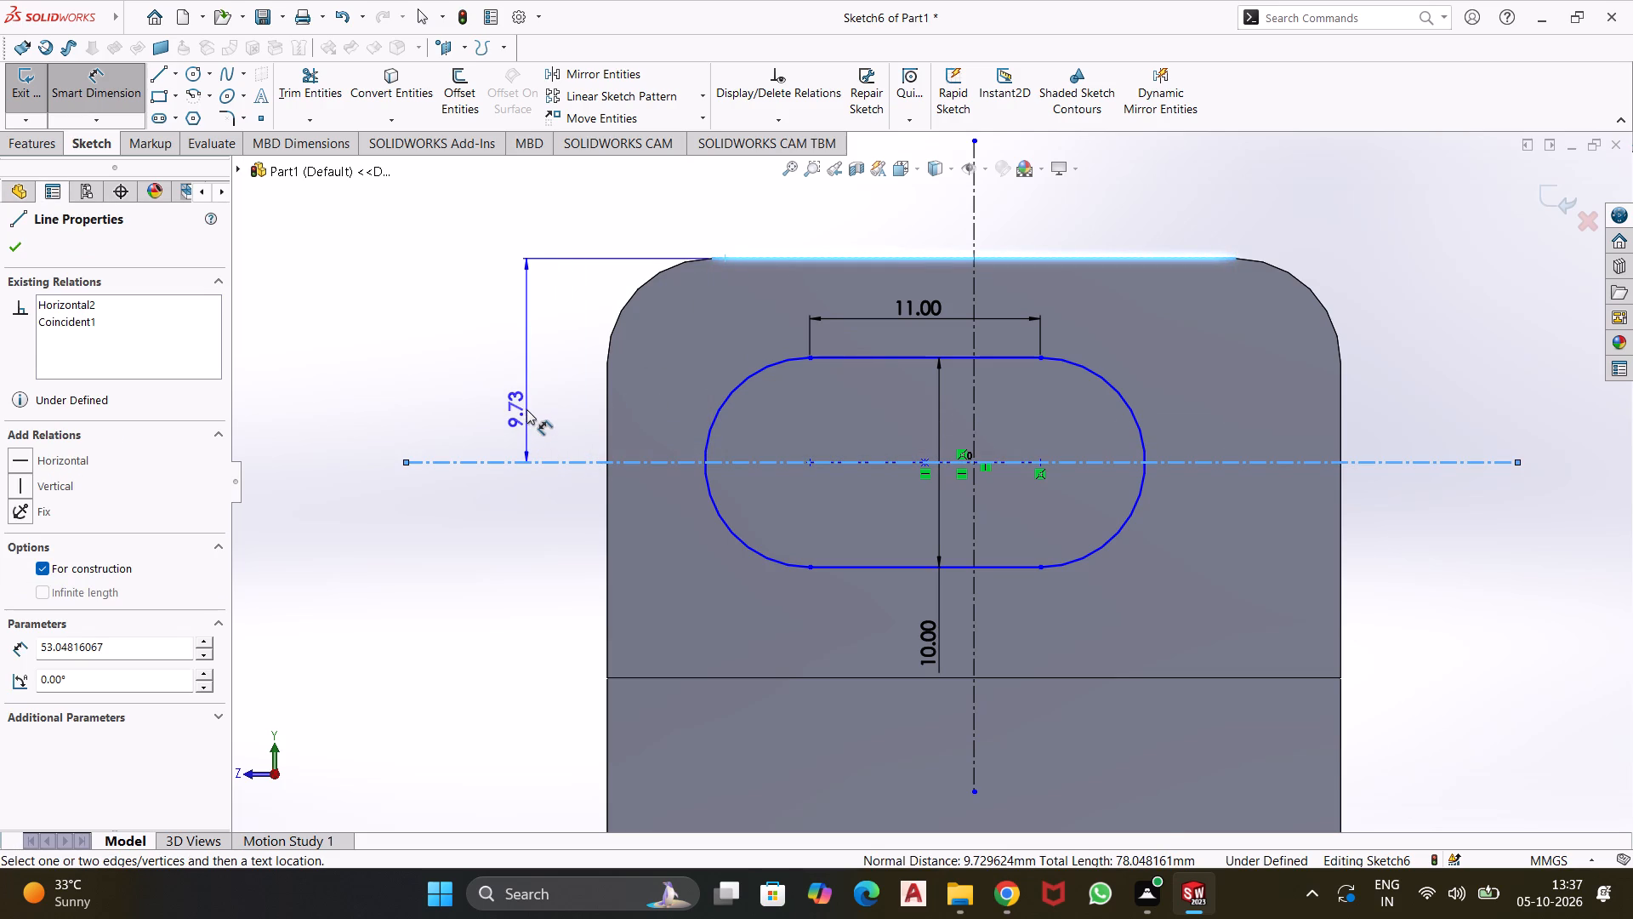
pyautogui.click(522, 399)
pyautogui.write('10')
pyautogui.press('Return')
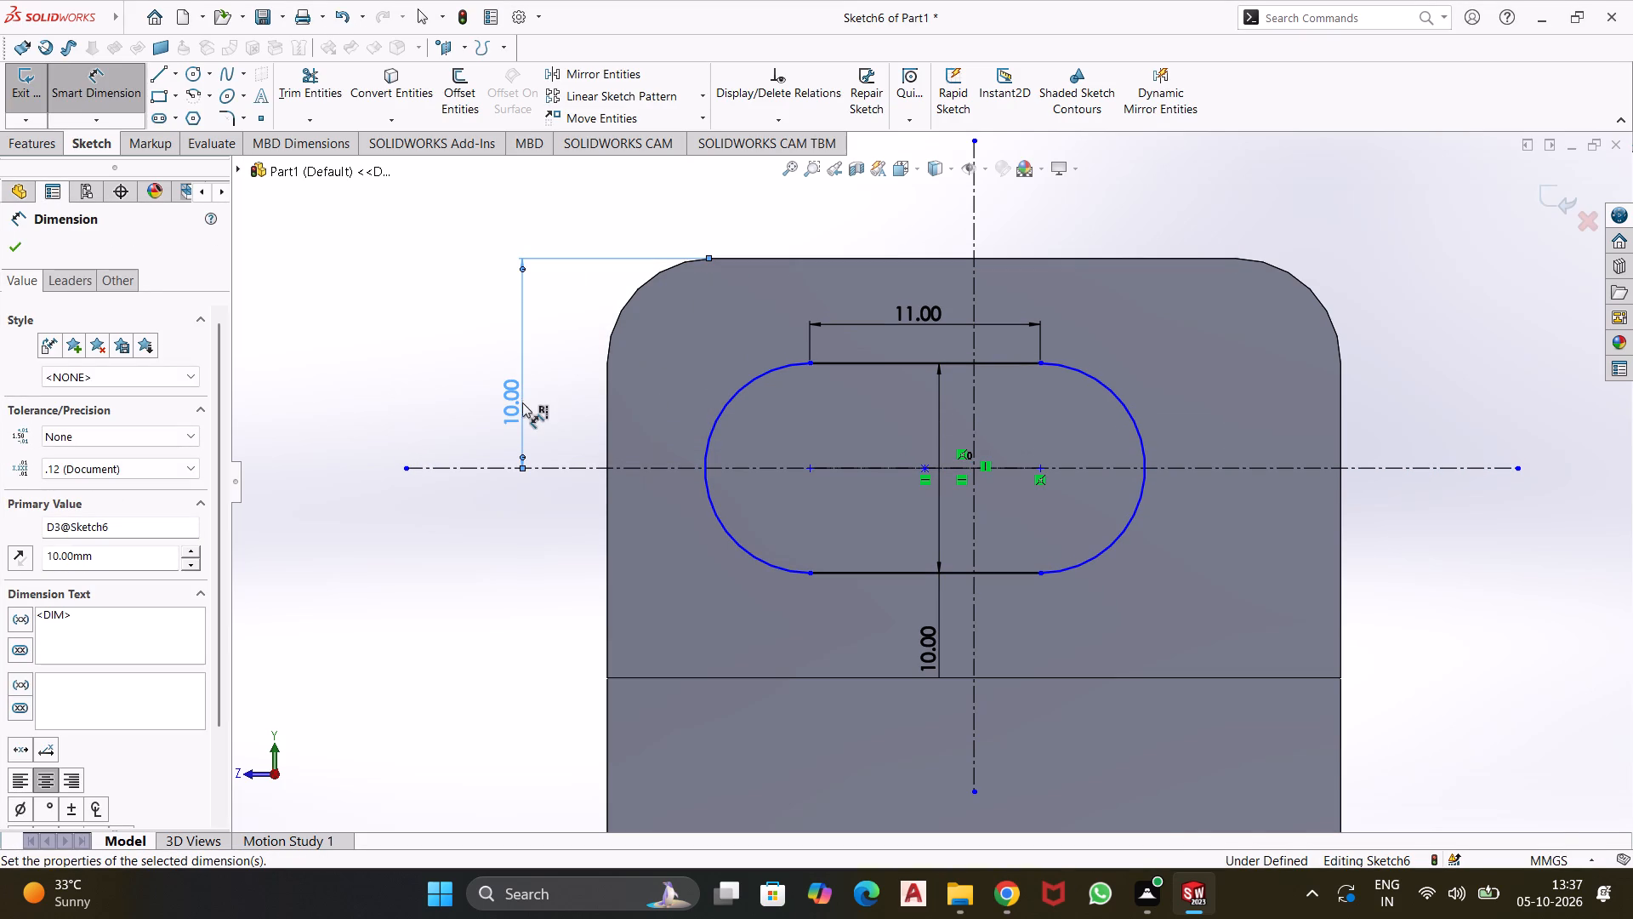
pyautogui.click(477, 601)
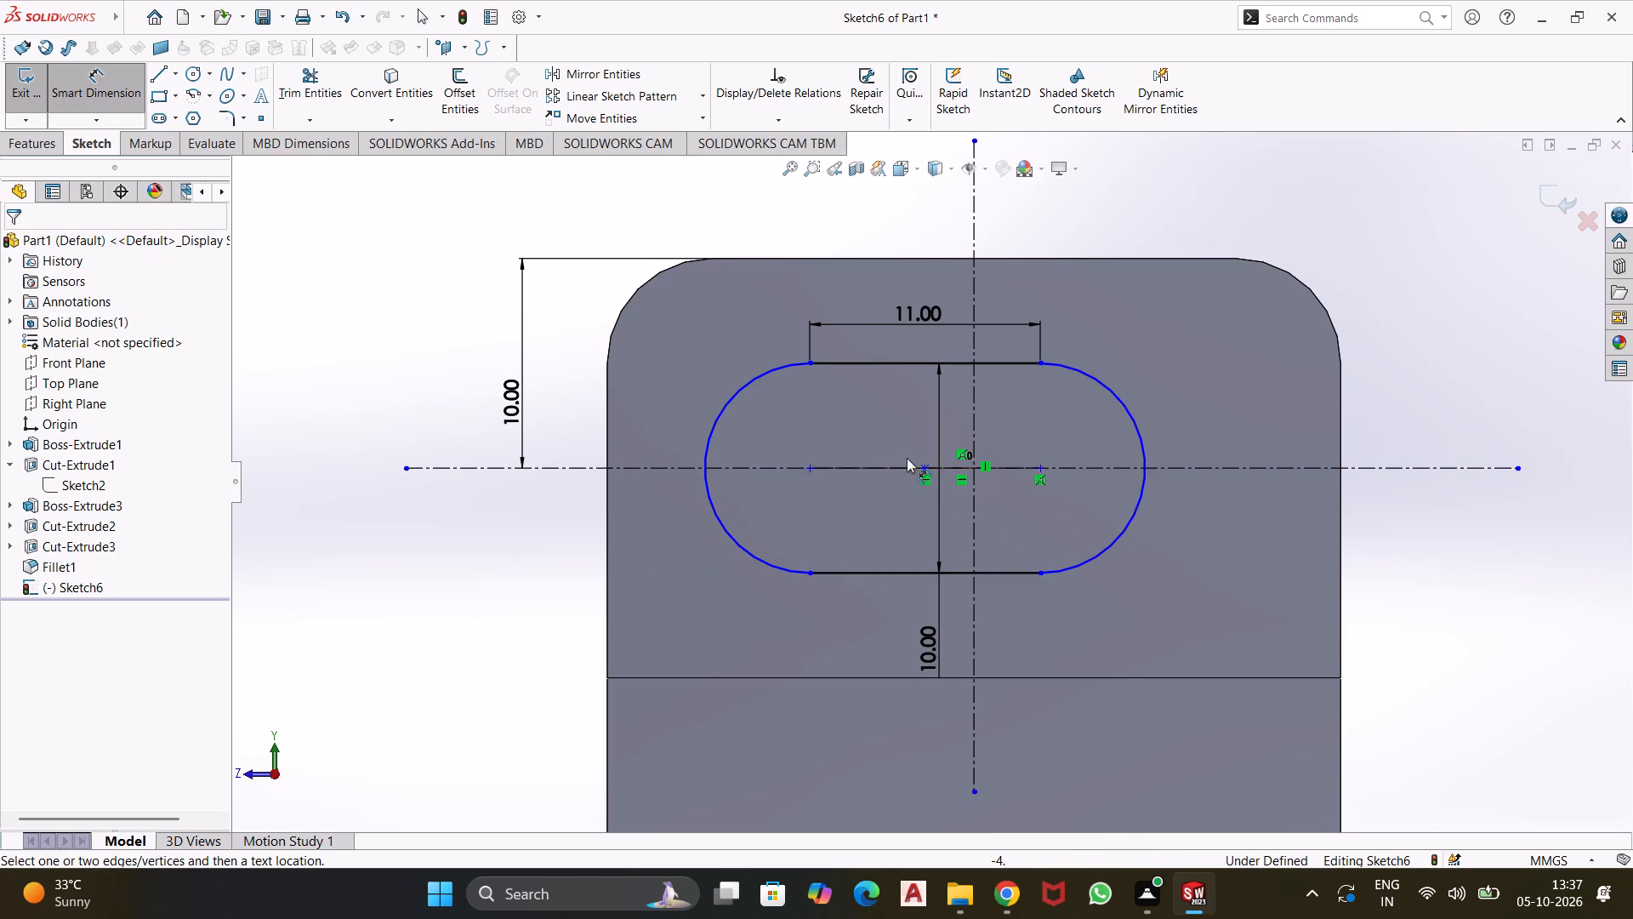
# Shift the slot along the horizontal centerline so its midpoint sits approximately on the vertical centerline.
pyautogui.moveTo(927, 465); pyautogui.dragTo(942, 480)
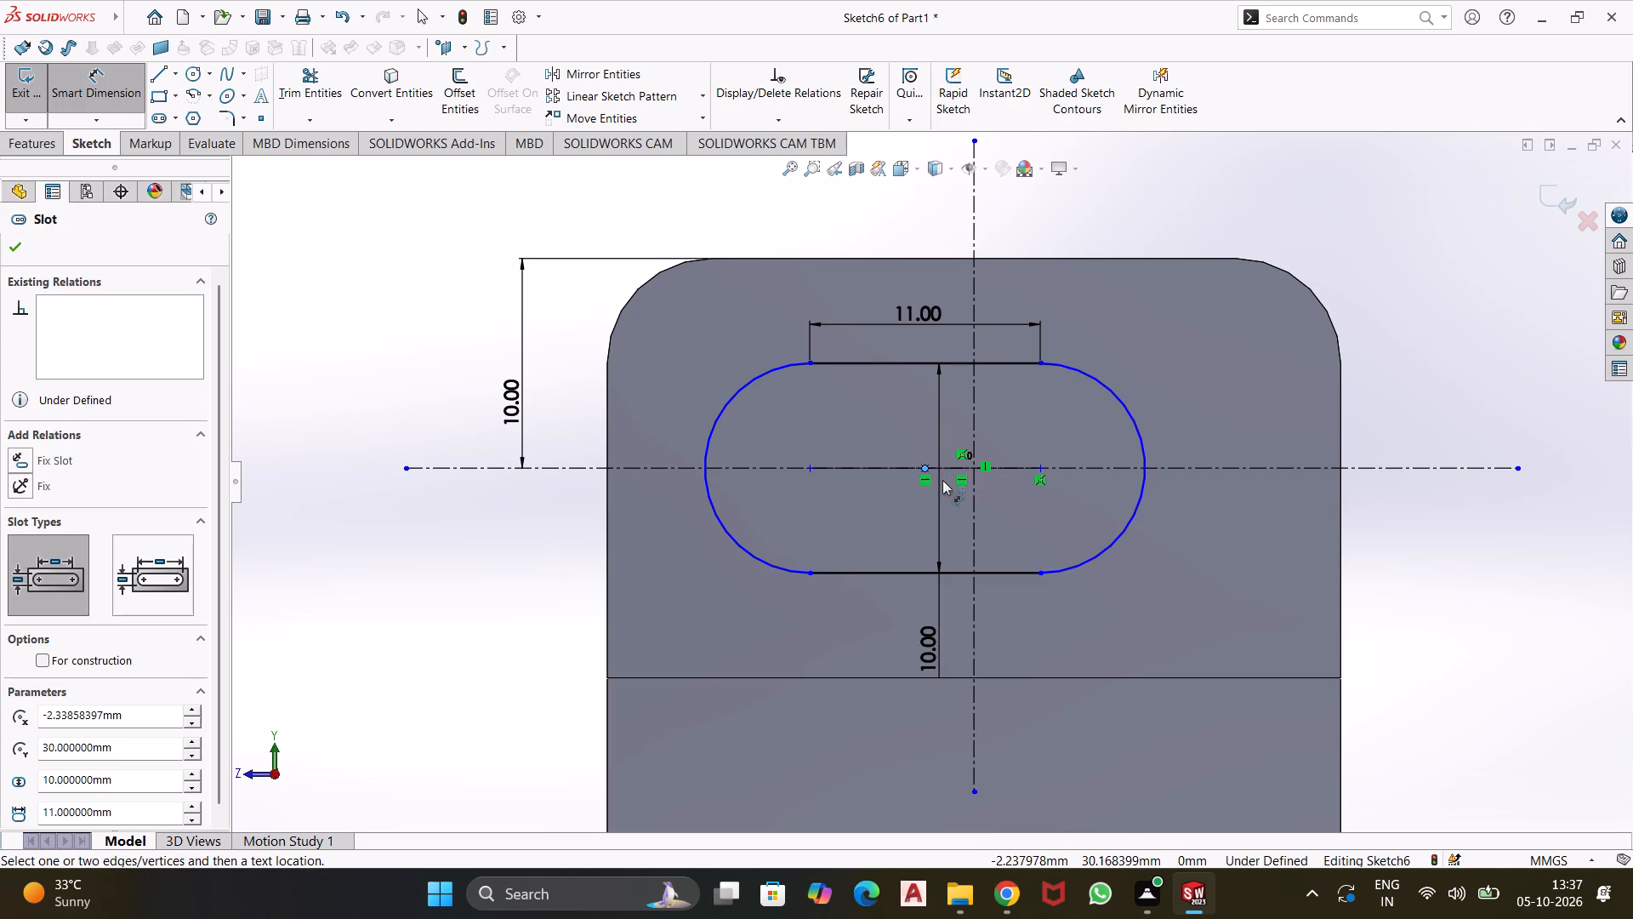
pyautogui.moveTo(942, 480); pyautogui.dragTo(1044, 519)
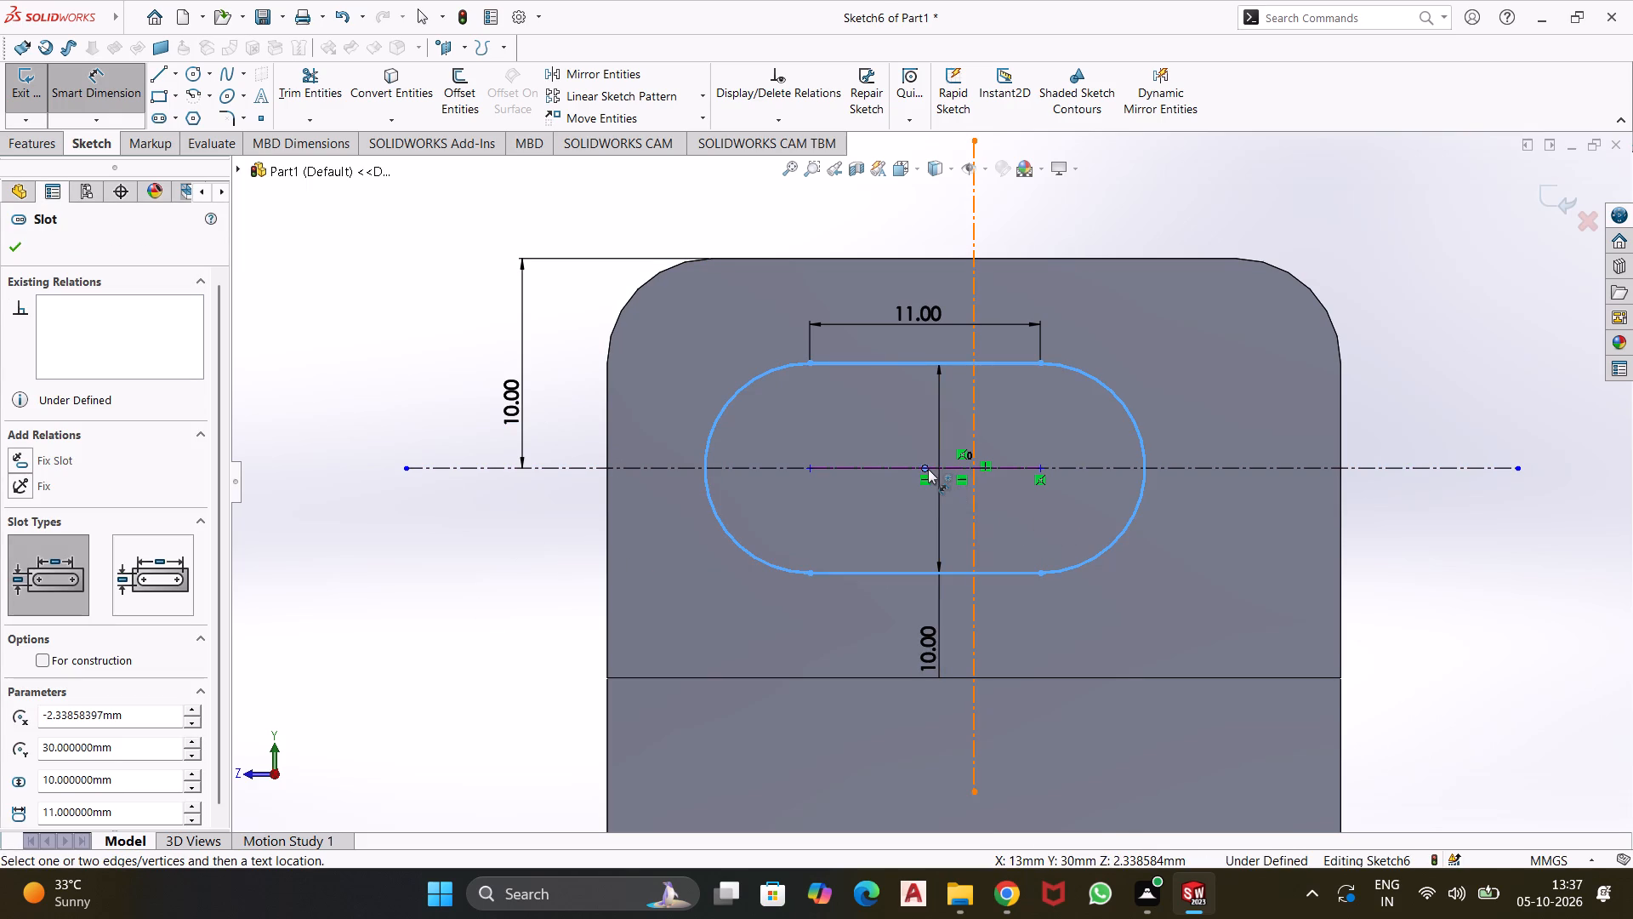
pyautogui.moveTo(928, 469); pyautogui.dragTo(948, 493)
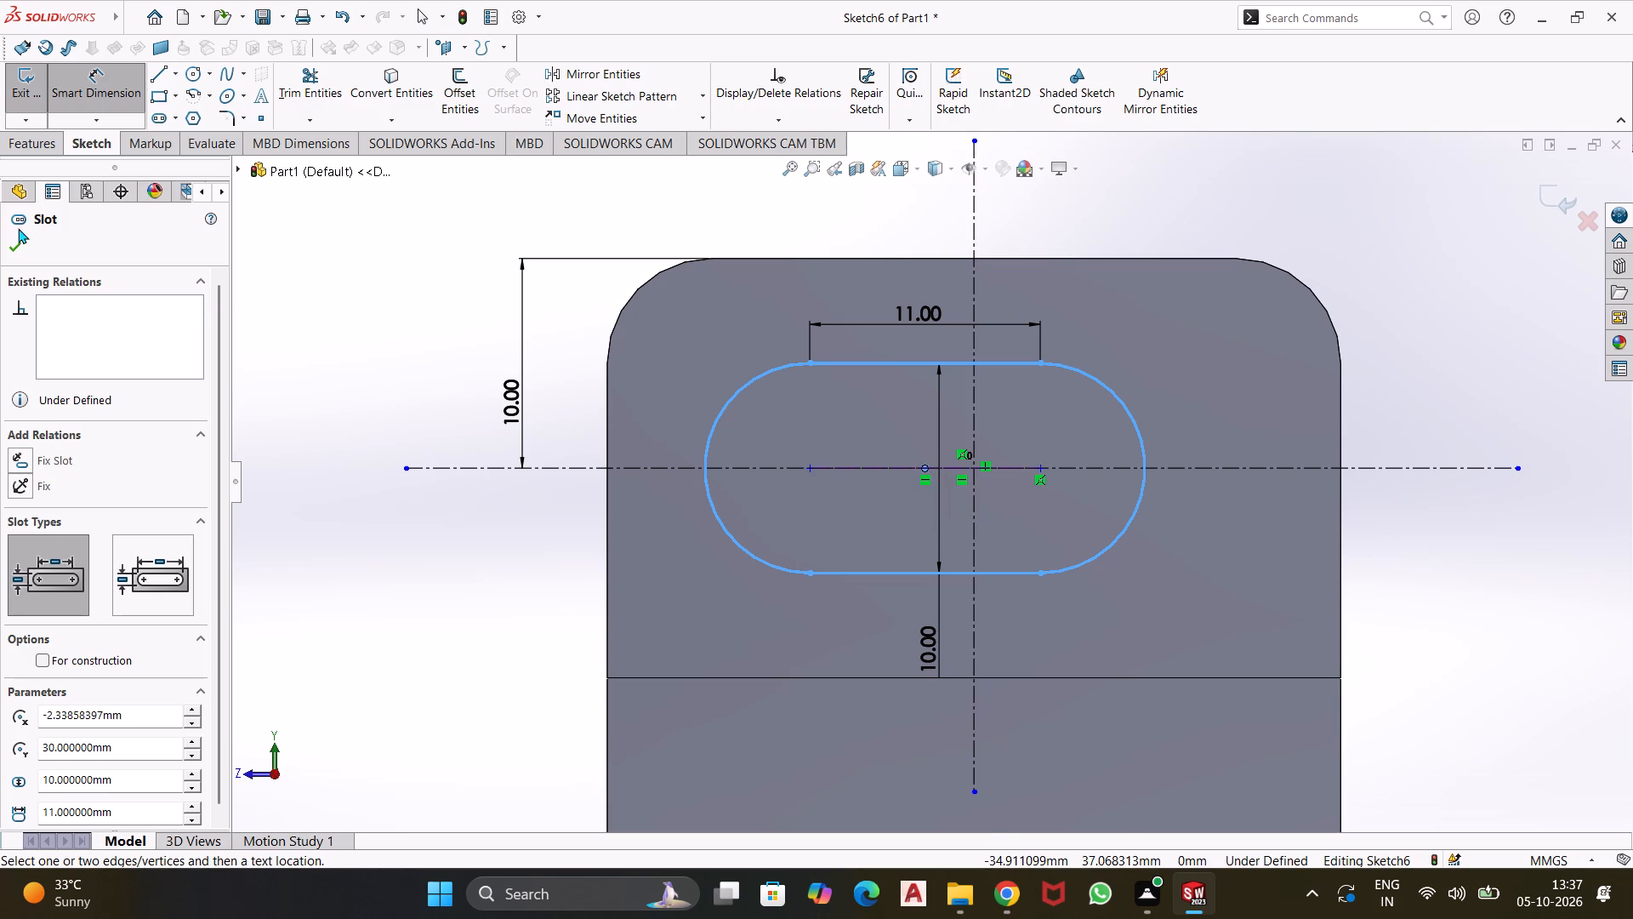
pyautogui.click(20, 242)
pyautogui.press('Escape')
pyautogui.press('Escape')
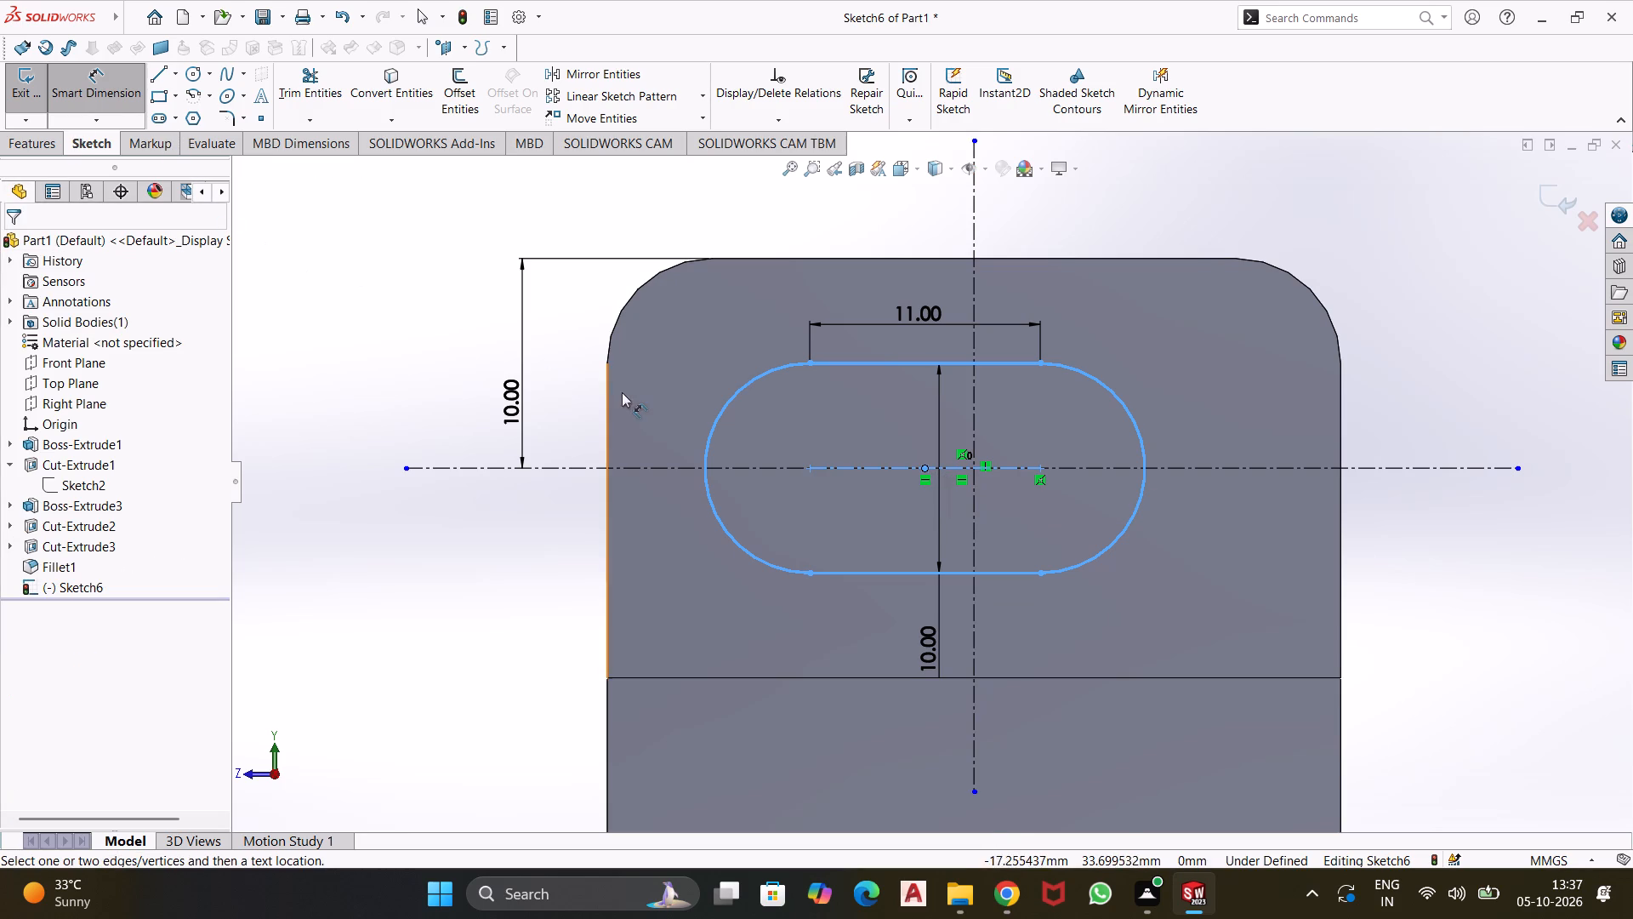
pyautogui.click(99, 95)
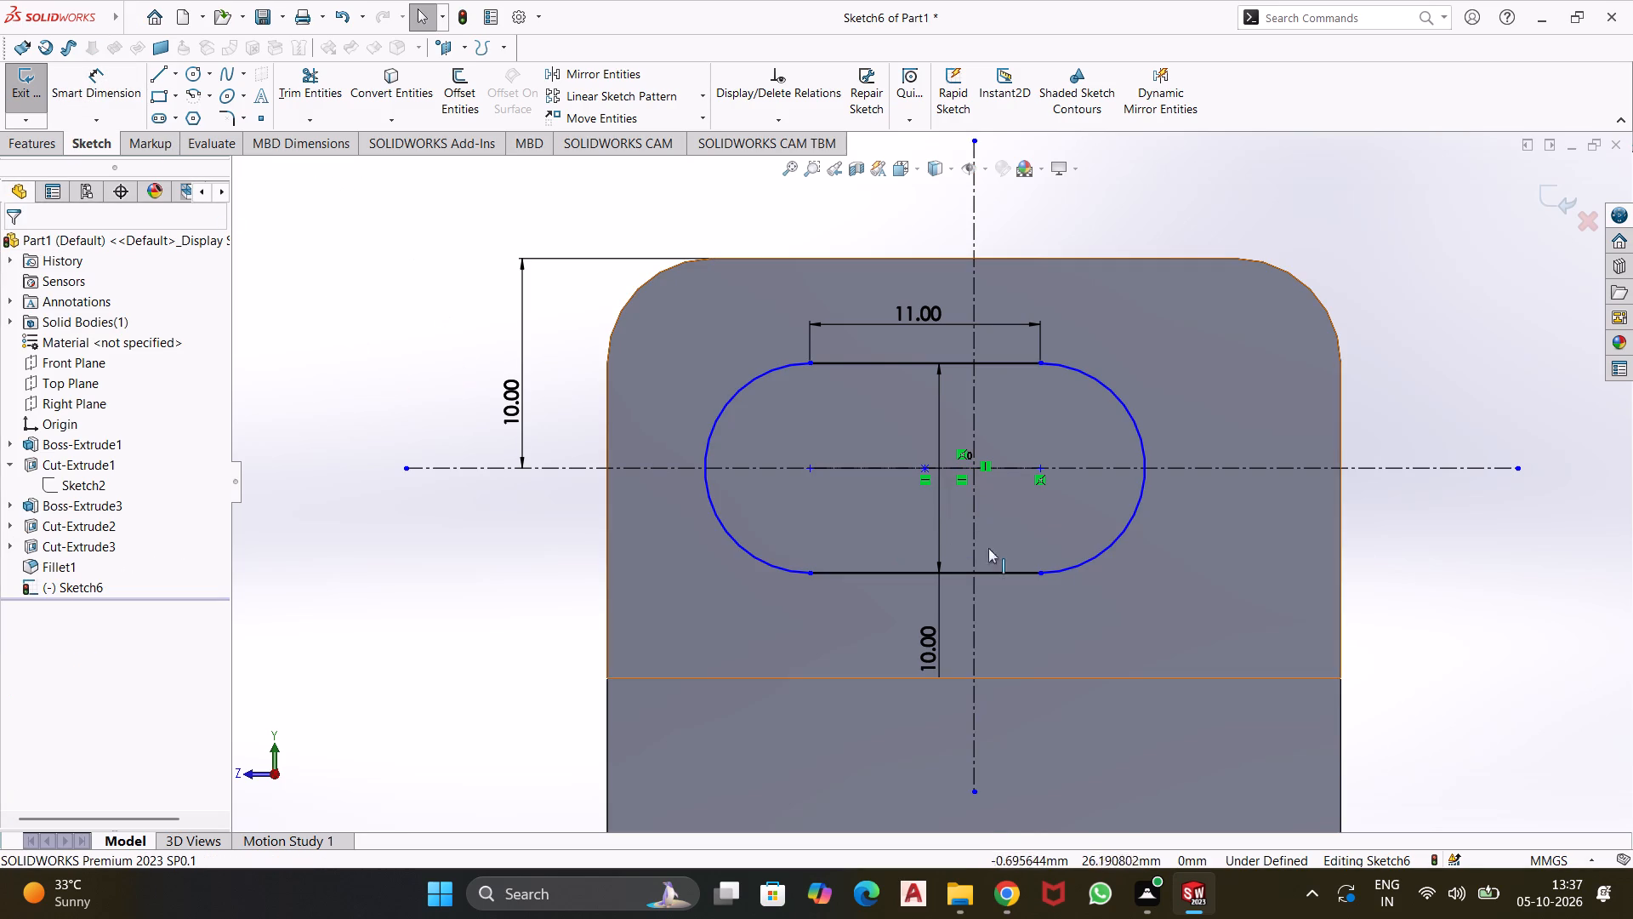
pyautogui.moveTo(926, 469); pyautogui.dragTo(953, 488)
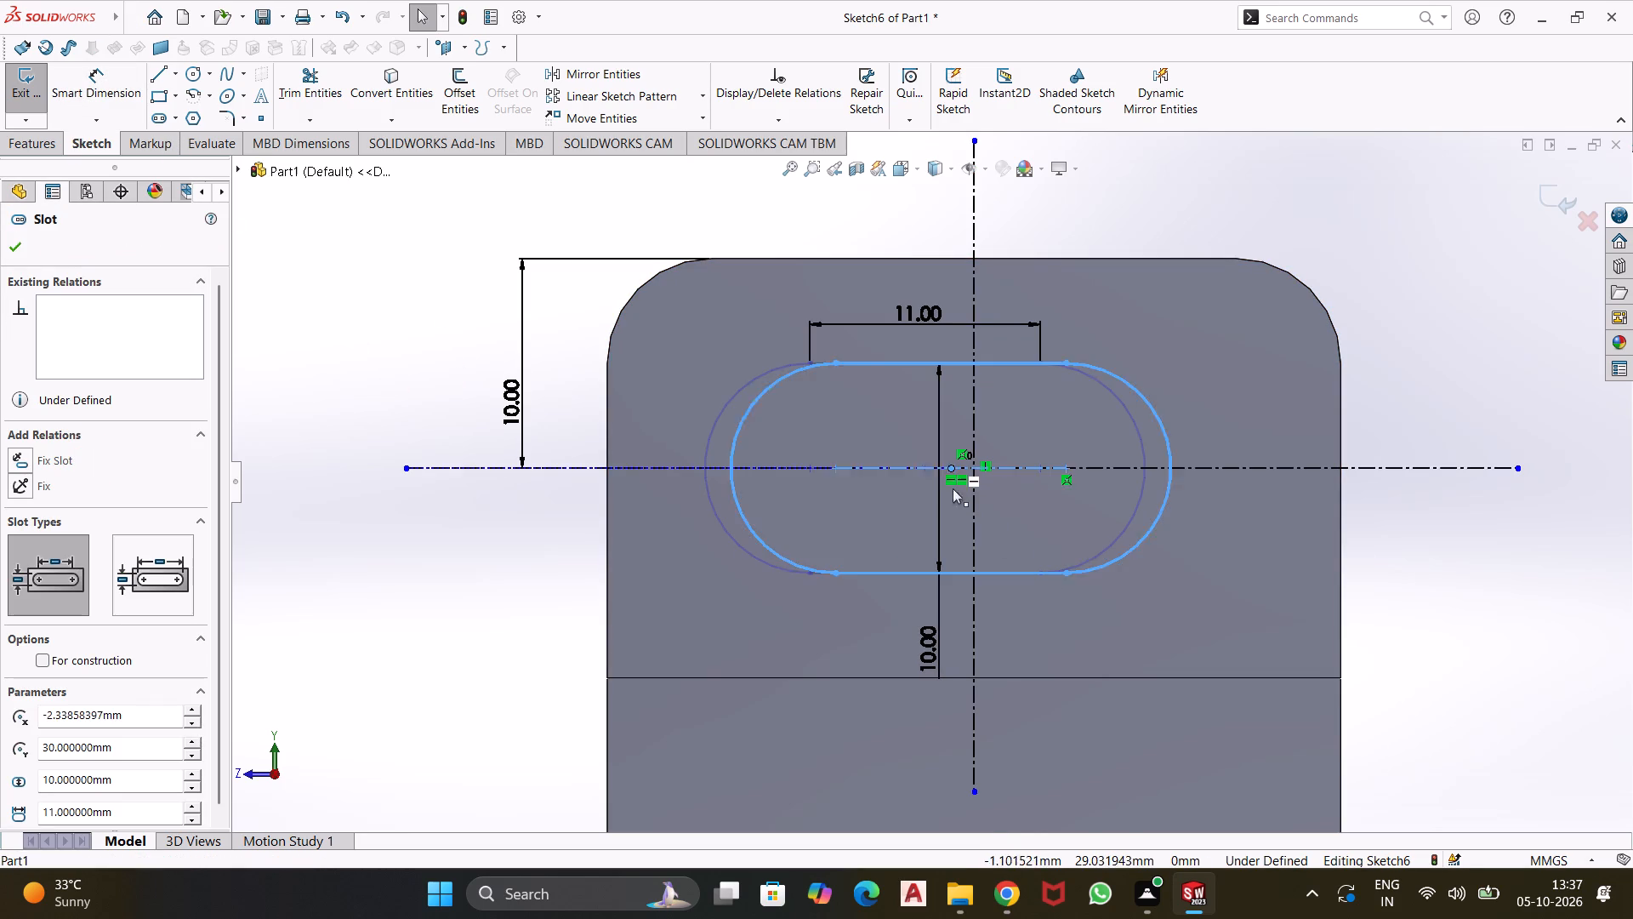
pyautogui.moveTo(953, 488); pyautogui.dragTo(981, 479)
pyautogui.press('Escape')
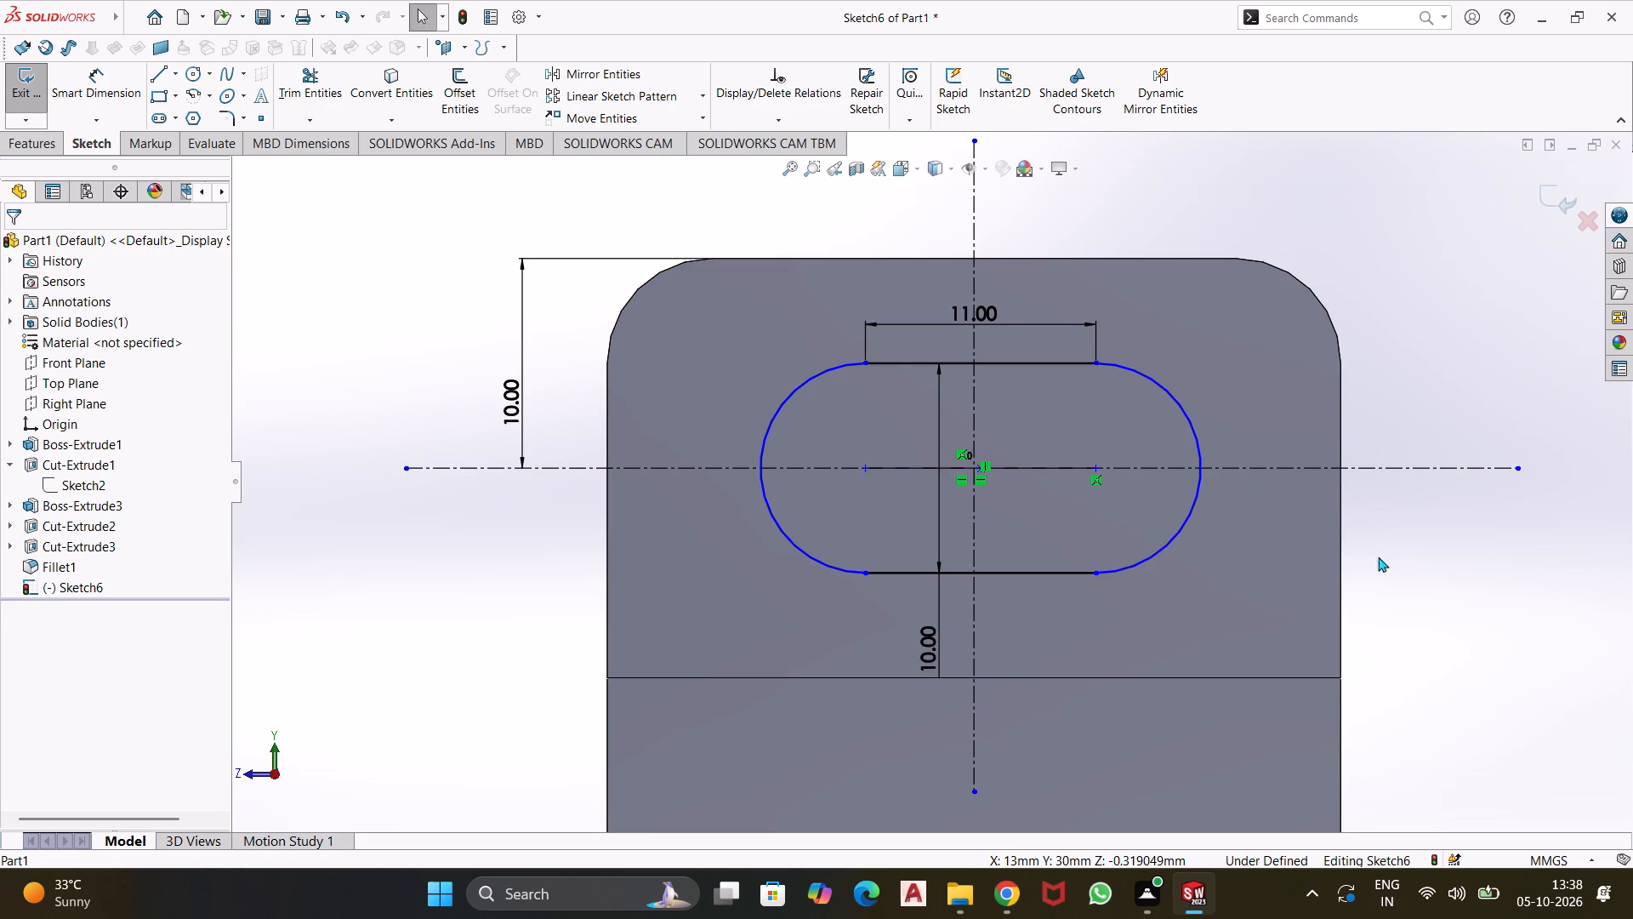
# Cut the slot profile through all of the upper block with an Extruded Cut from the sketch plane.
pyautogui.click(47, 143)
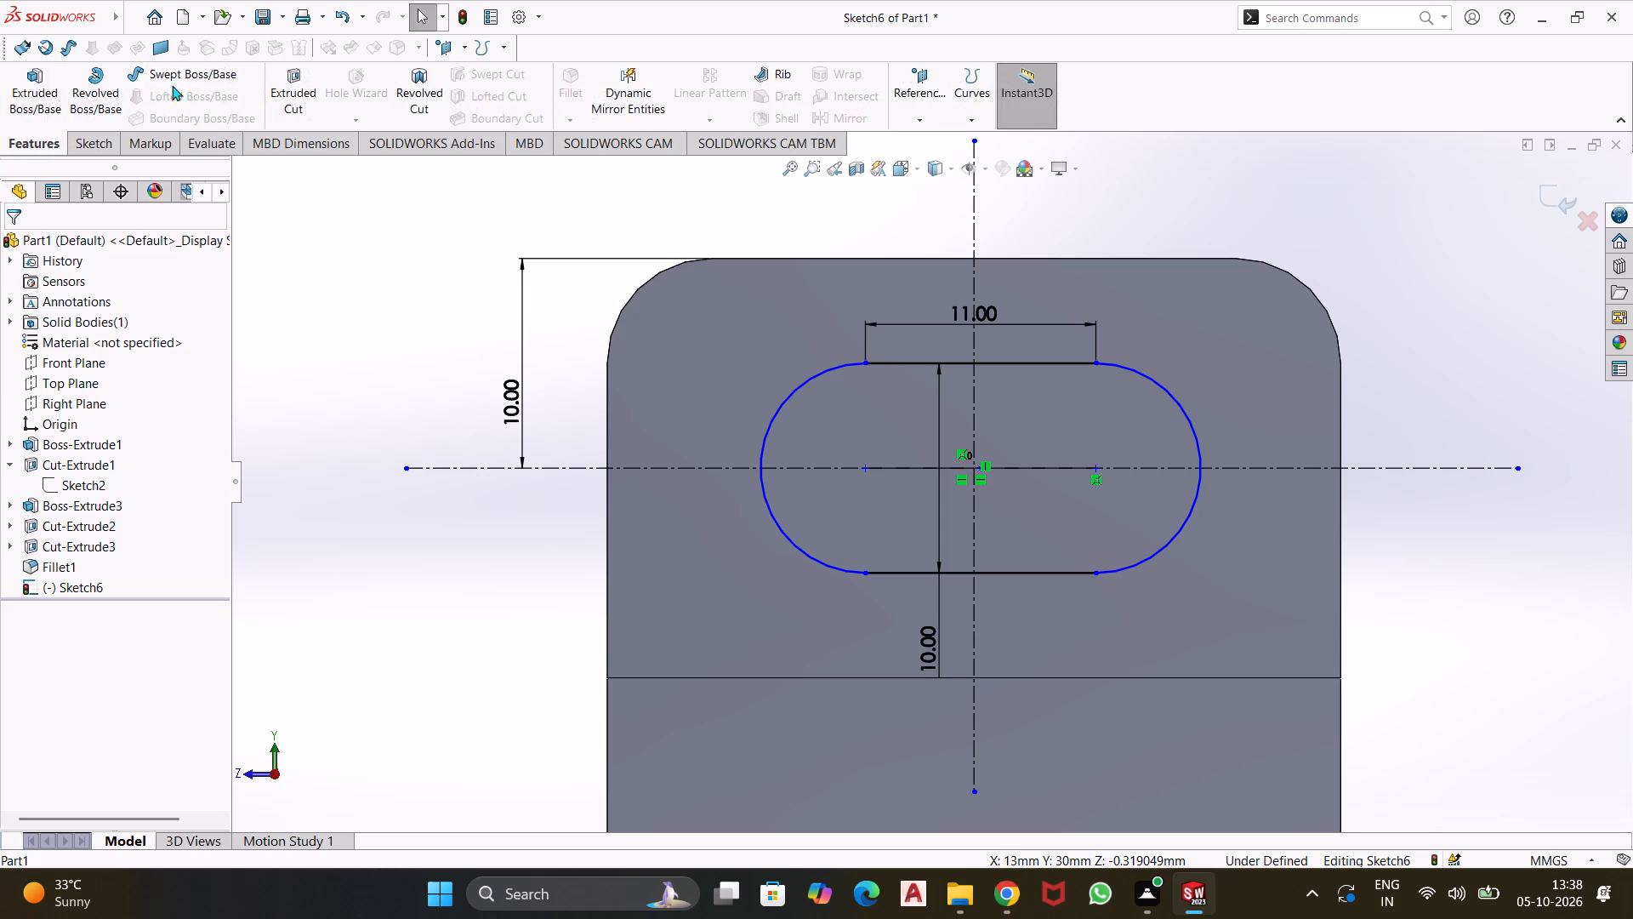
pyautogui.click(288, 92)
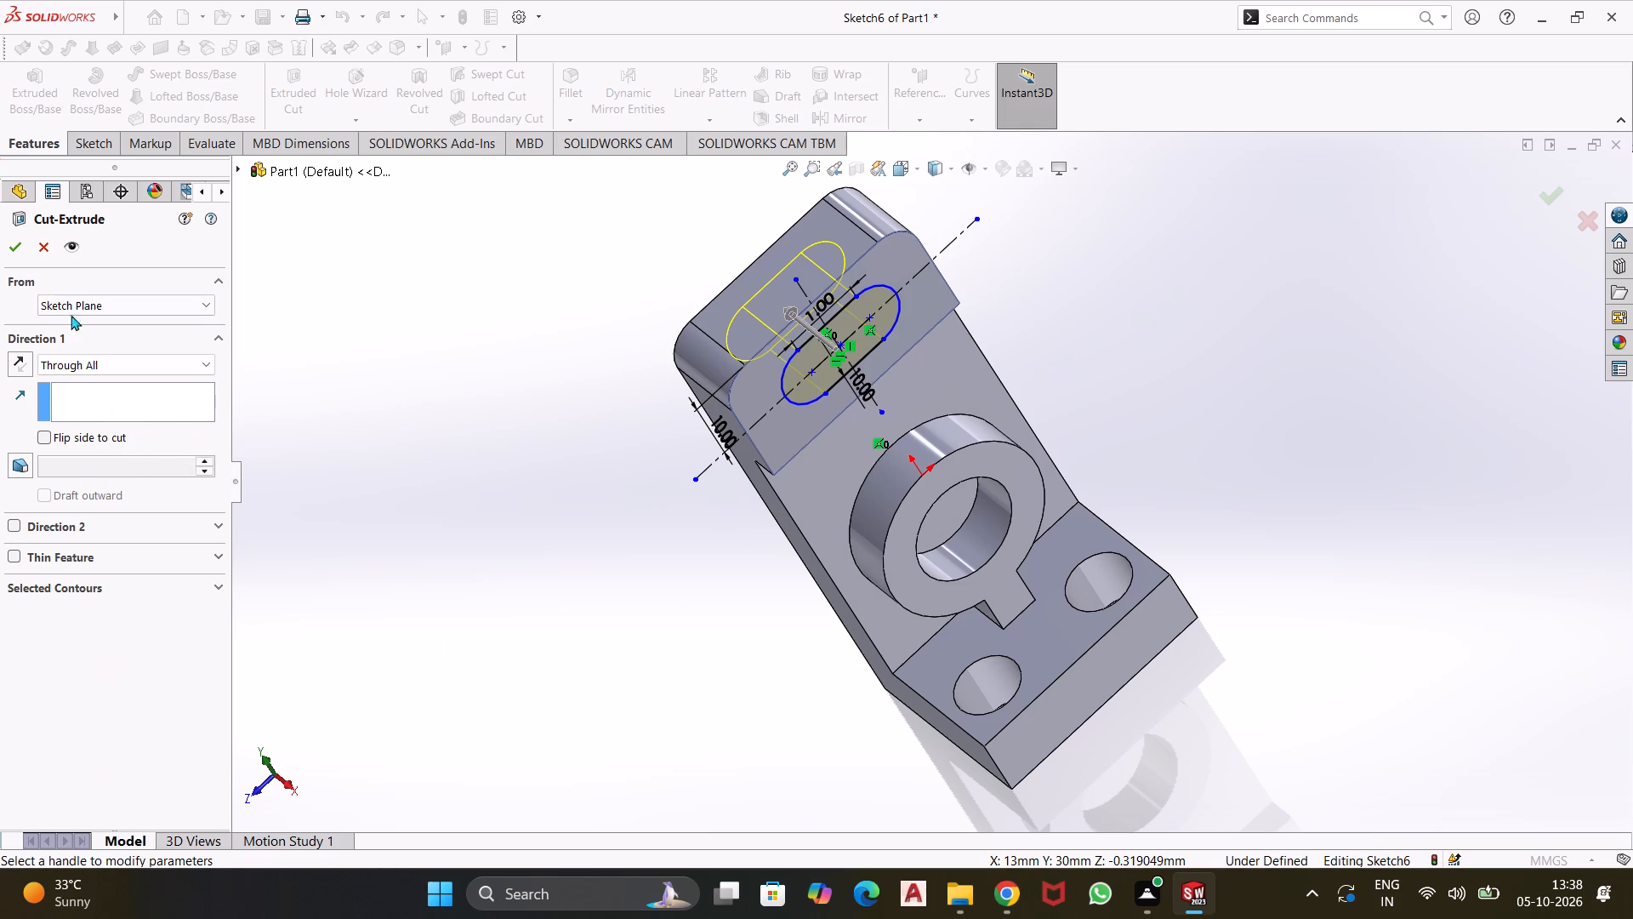
pyautogui.click(13, 250)
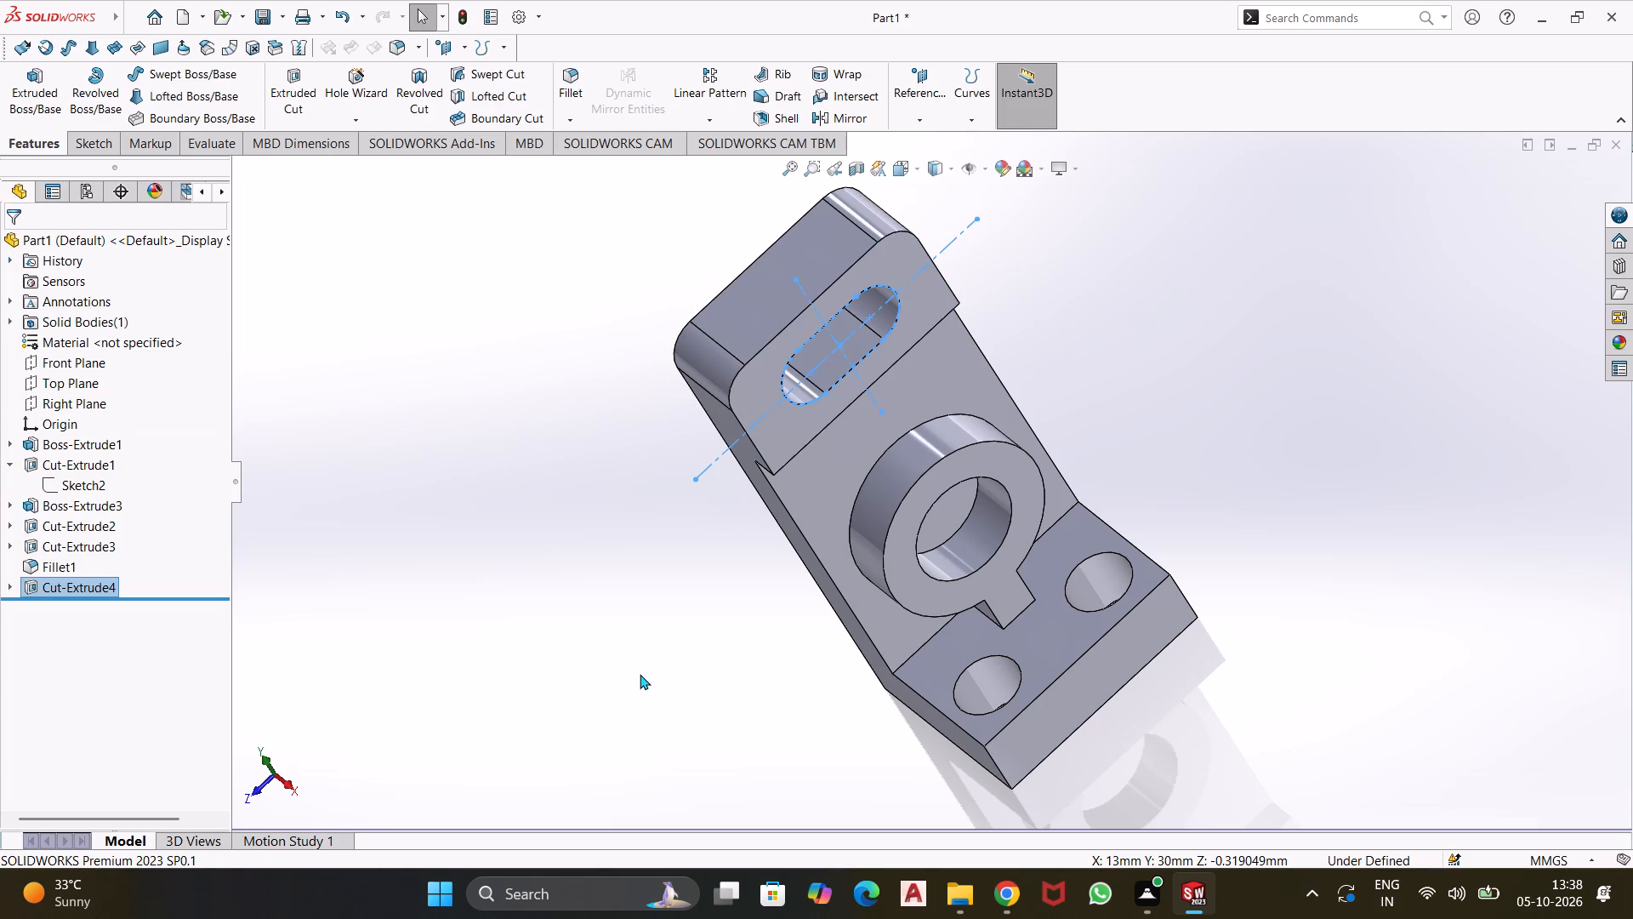
pyautogui.click(455, 431)
pyautogui.moveTo(605, 694); pyautogui.dragTo(634, 477, button='middle')
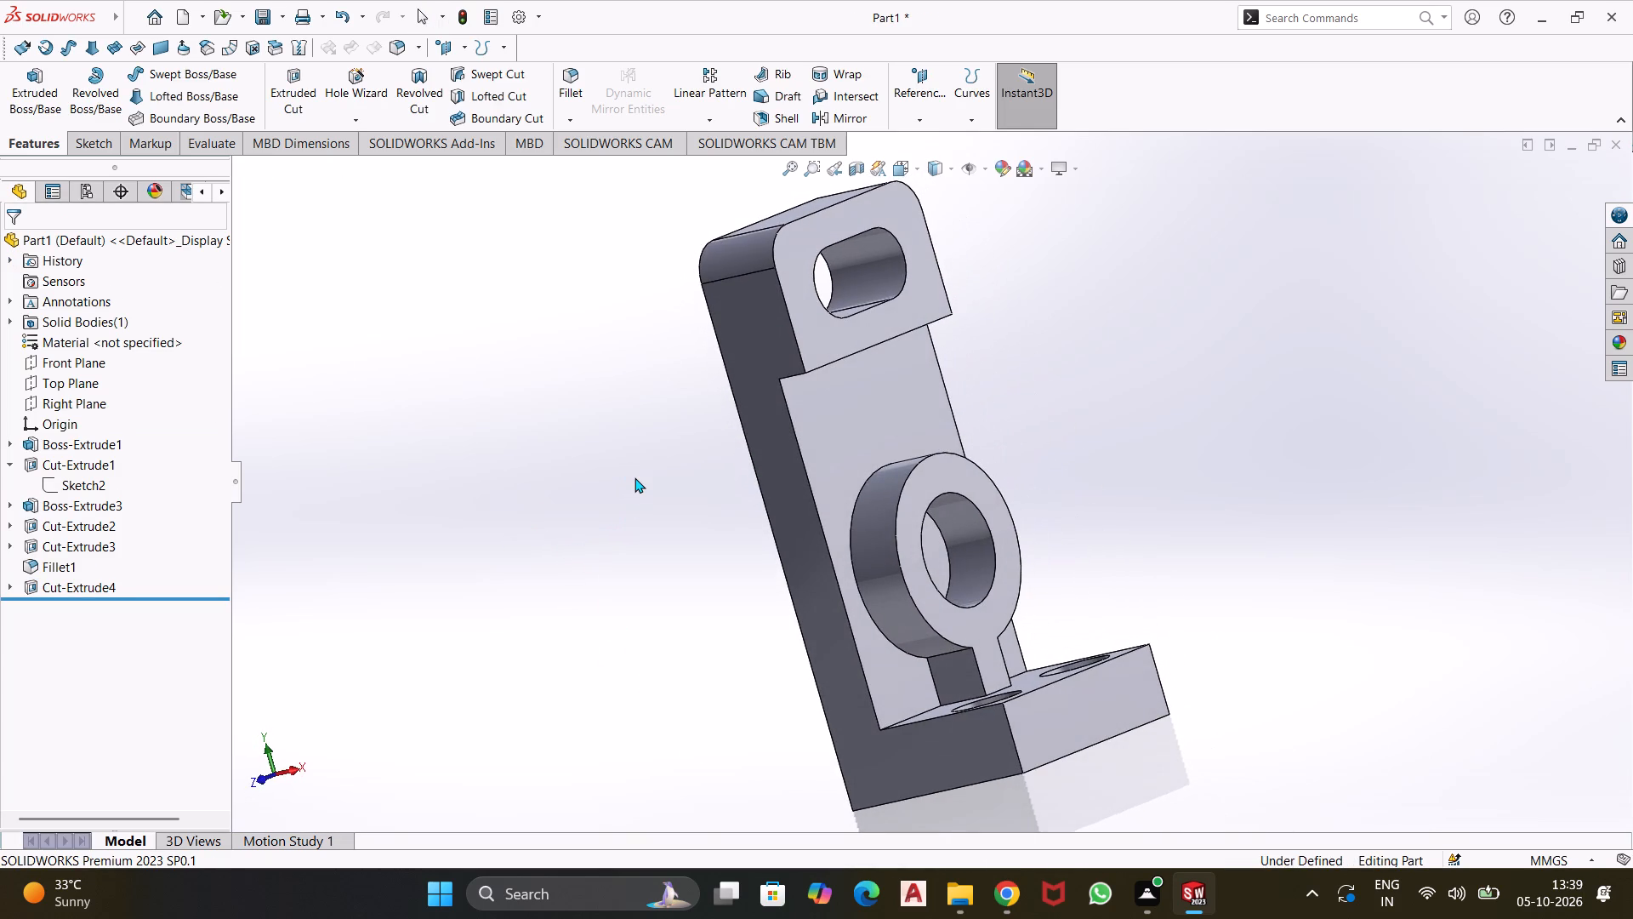
# Save the finished part in the Documents folder as a SOLIDWORKS Part named Design 1.
pyautogui.moveTo(634, 477); pyautogui.dragTo(598, 498, button='middle')
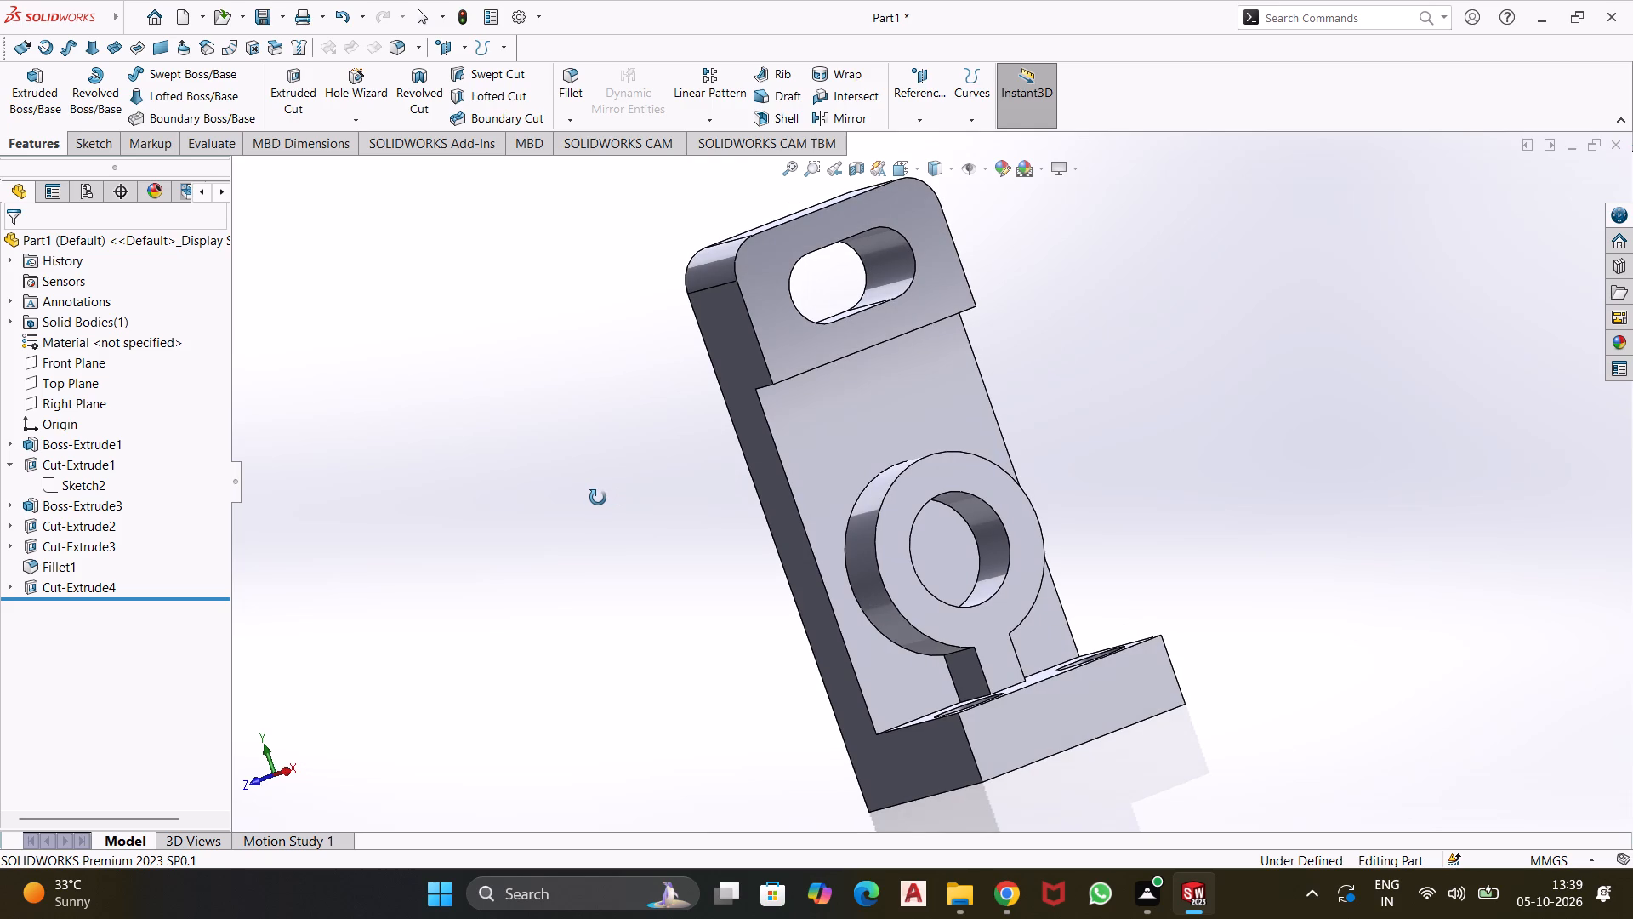
pyautogui.moveTo(598, 498); pyautogui.dragTo(609, 528, button='middle')
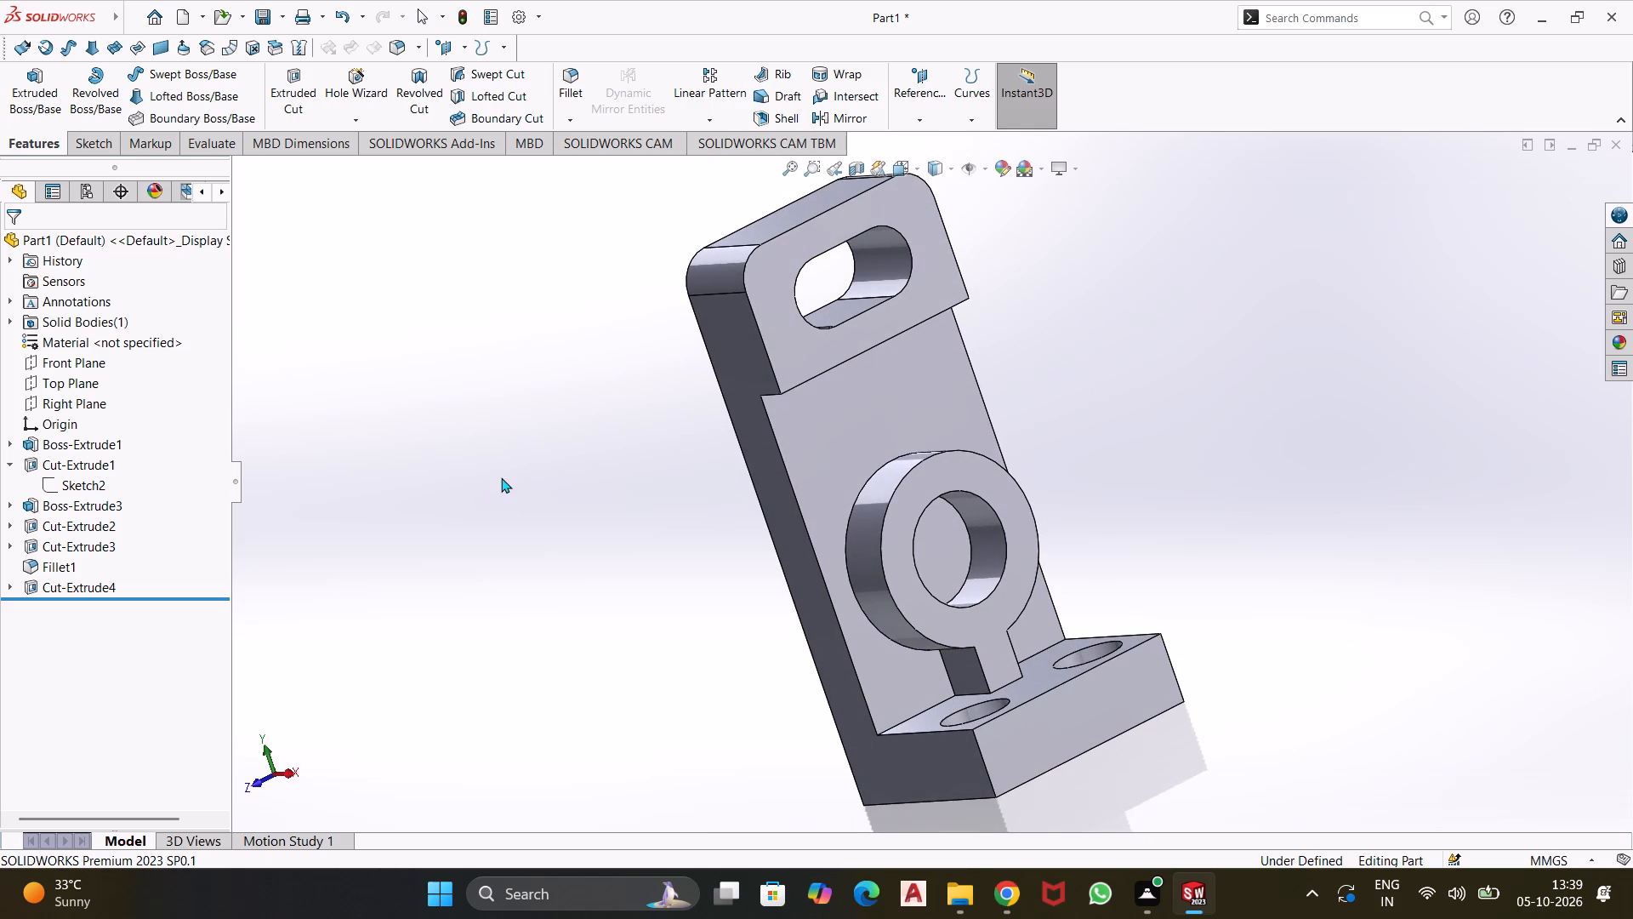
pyautogui.hotkey('ctrl', 's')
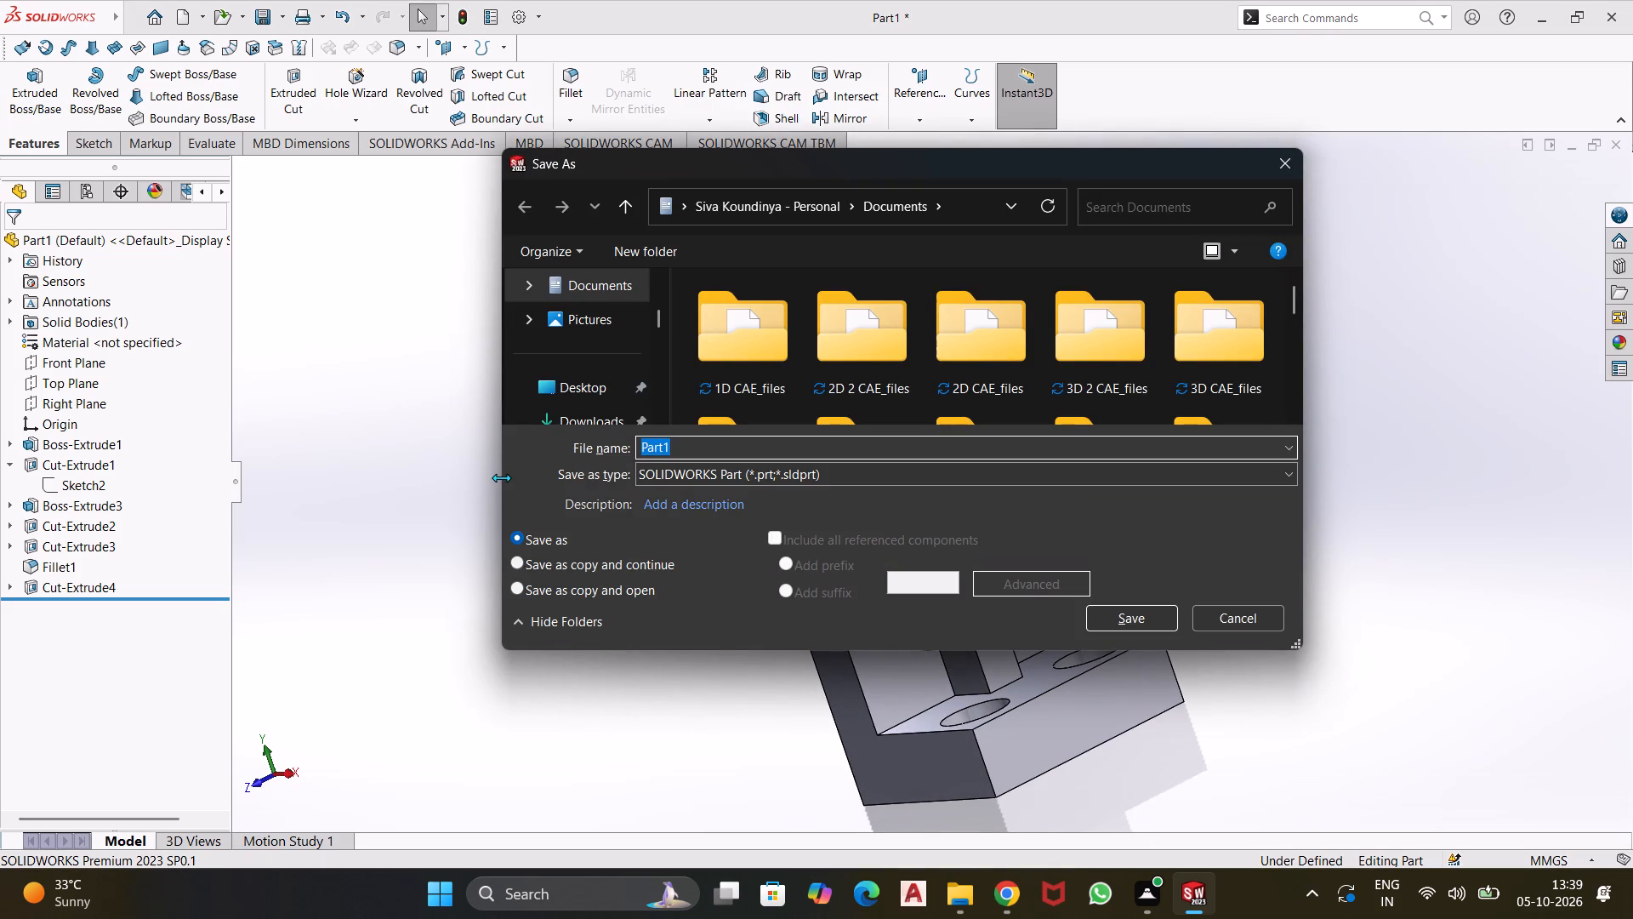
pyautogui.write('Design')
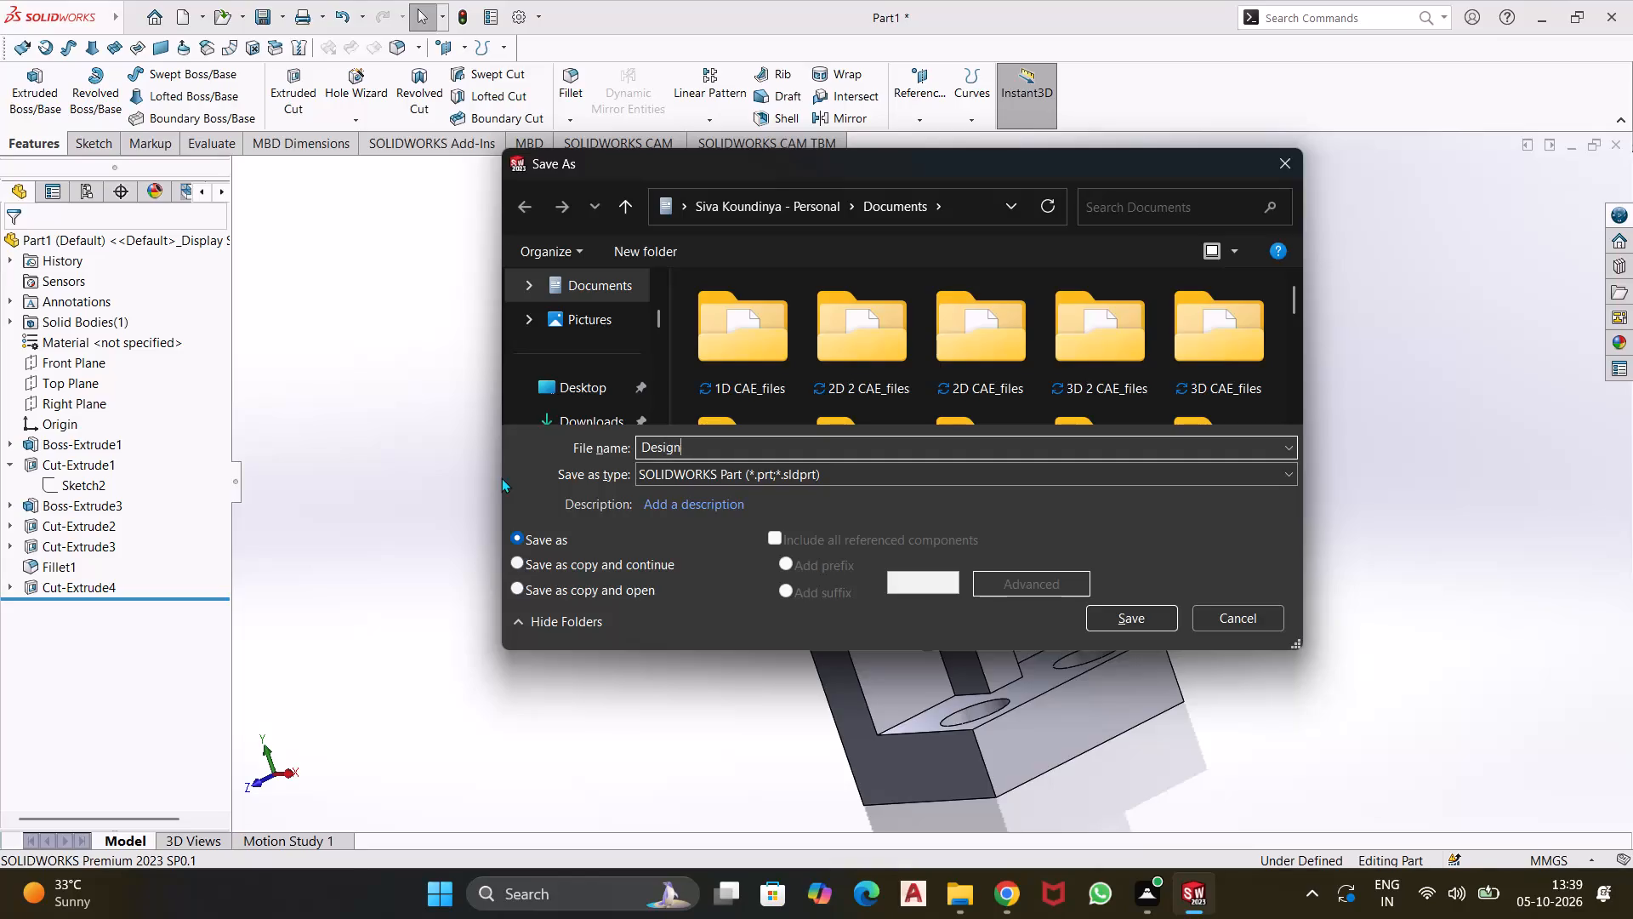
pyautogui.press('space')
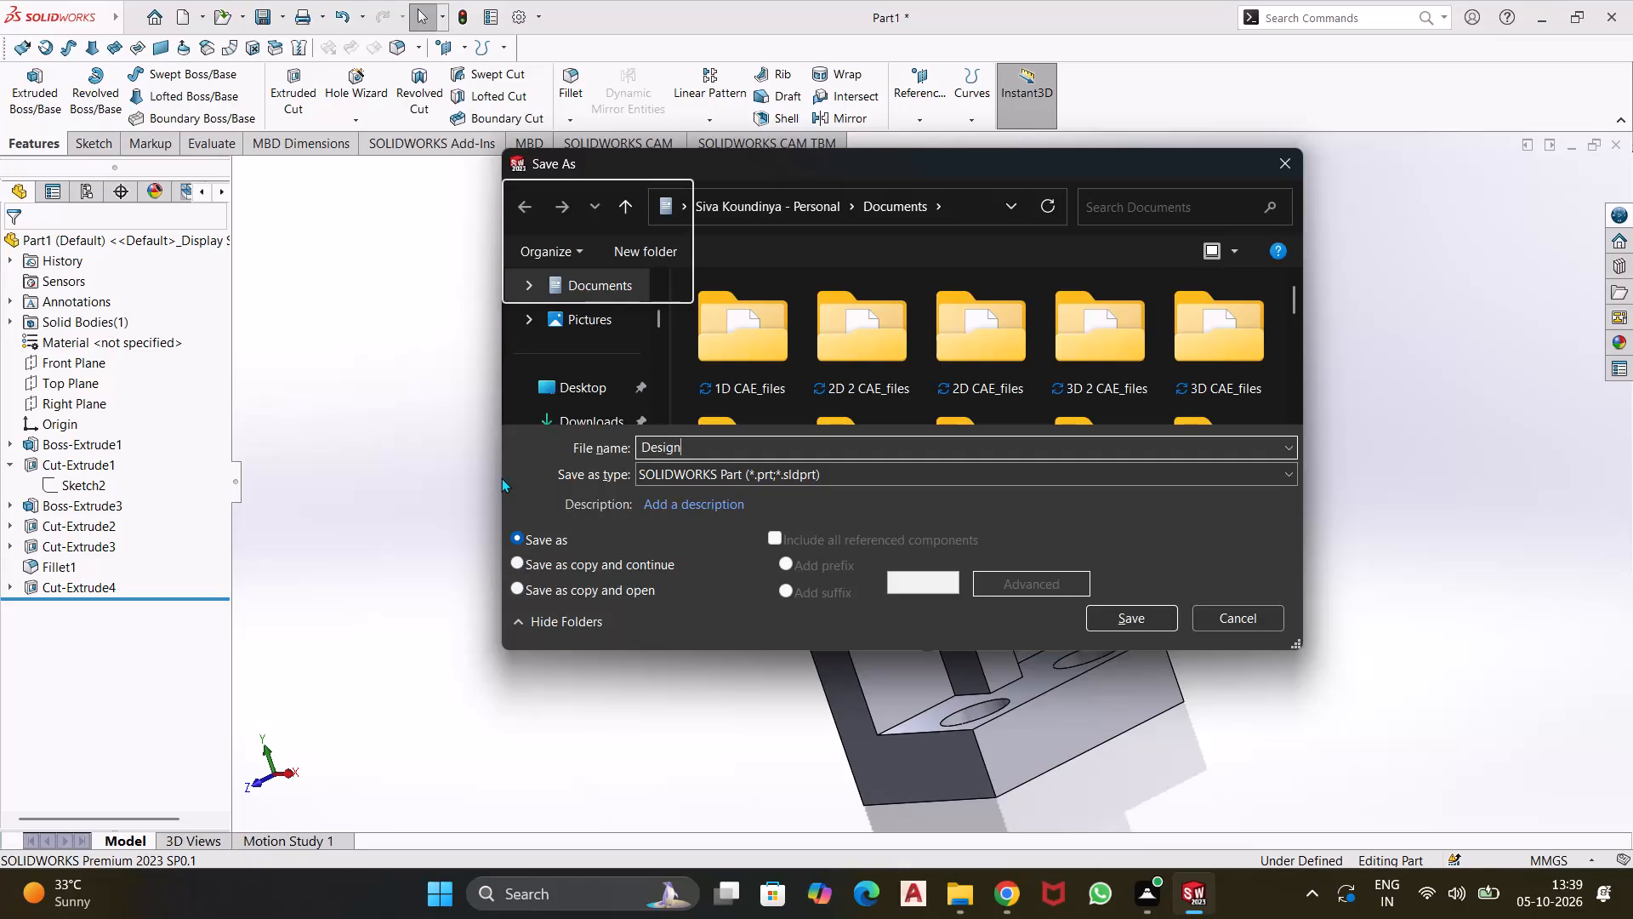
pyautogui.click(732, 442)
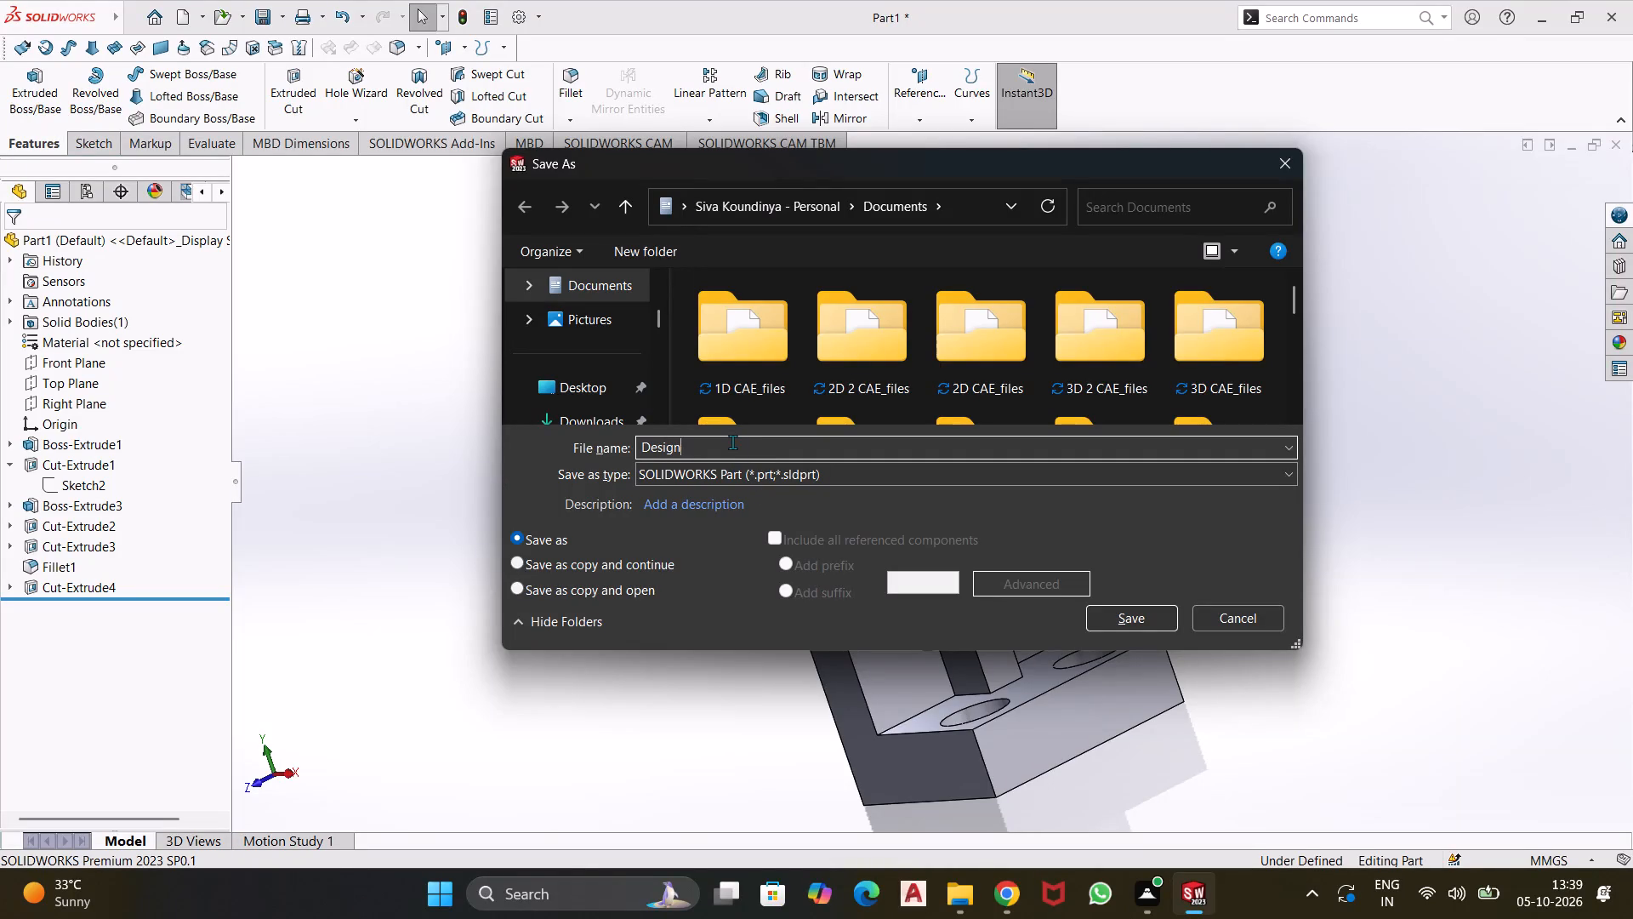
pyautogui.press('space')
pyautogui.write('1')
pyautogui.click(1108, 615)
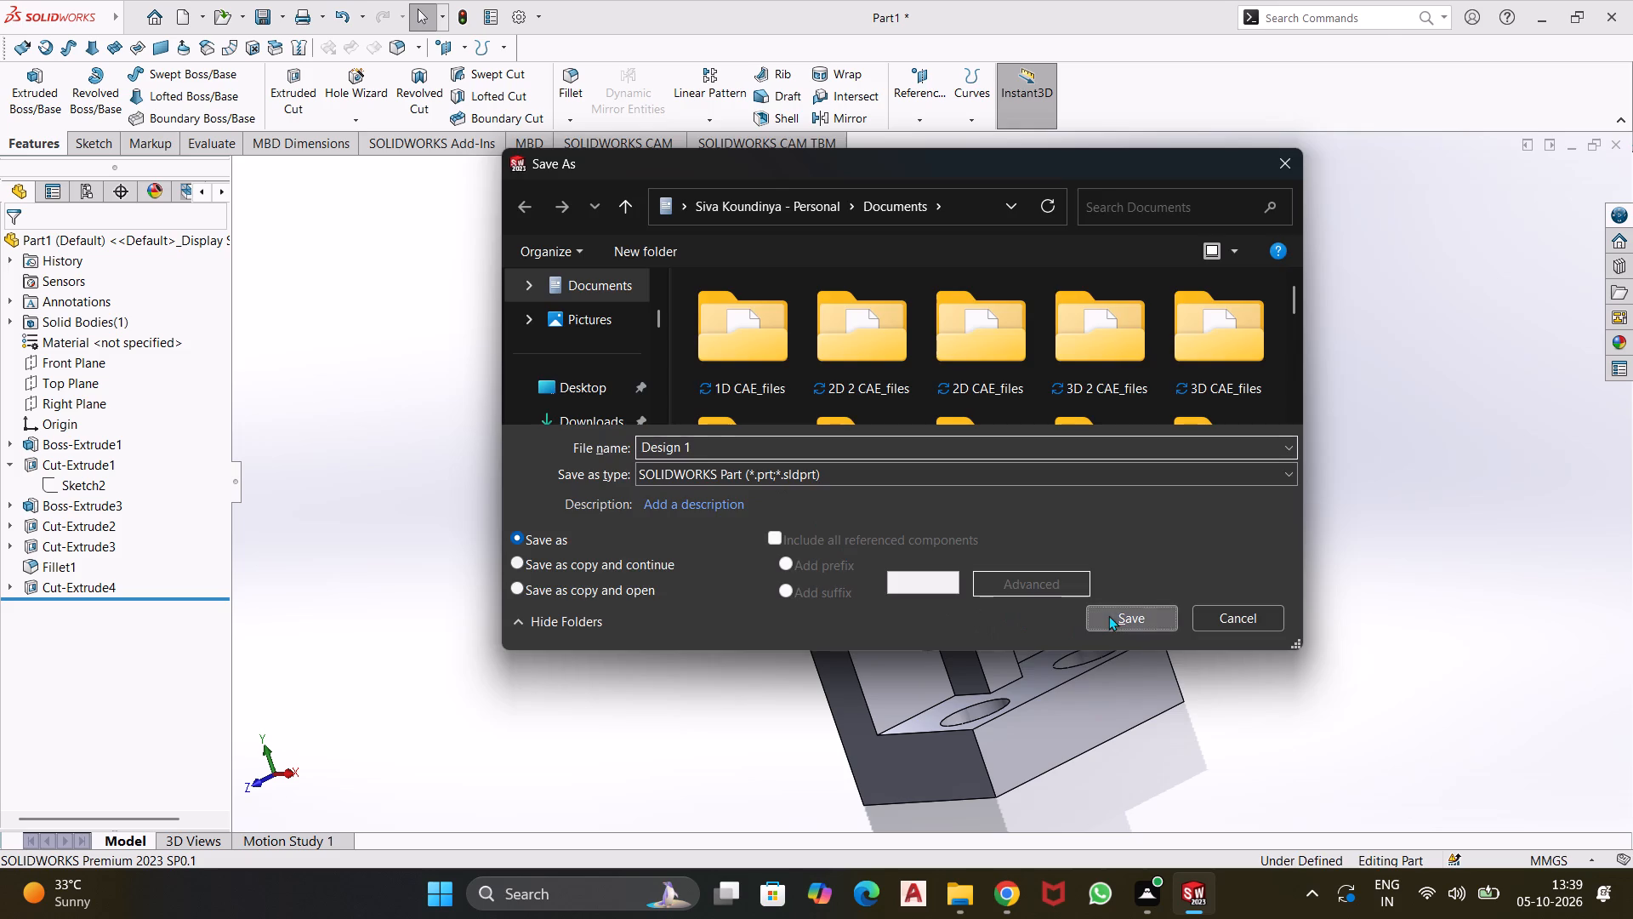